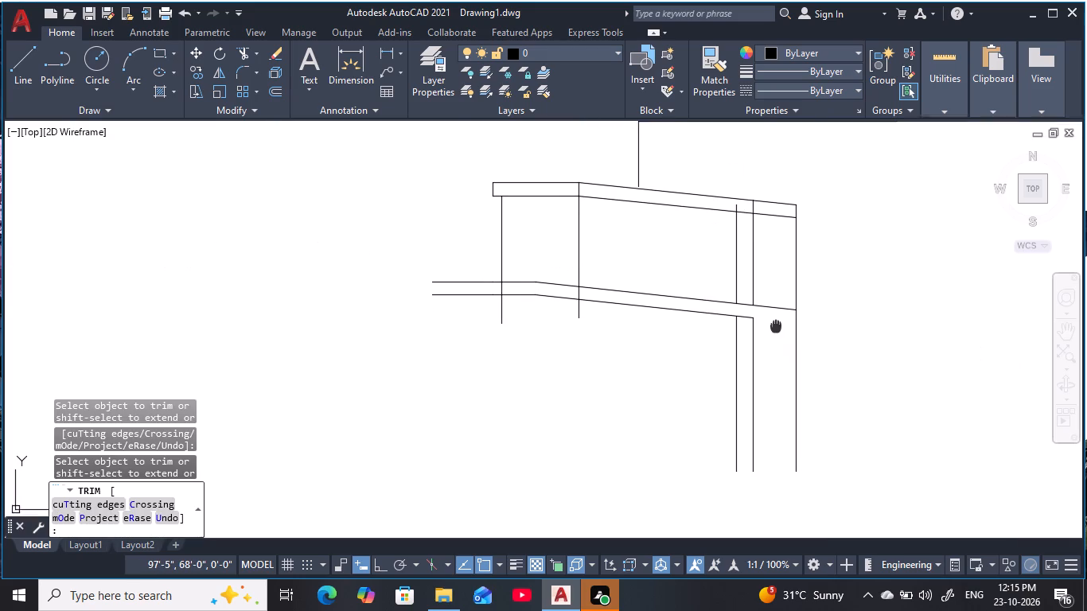
Trim away the inner vertical line between the two sloping bands near their outer end, including its stub inside the upper band.
middle_click_drag(776, 325, 775, 321)
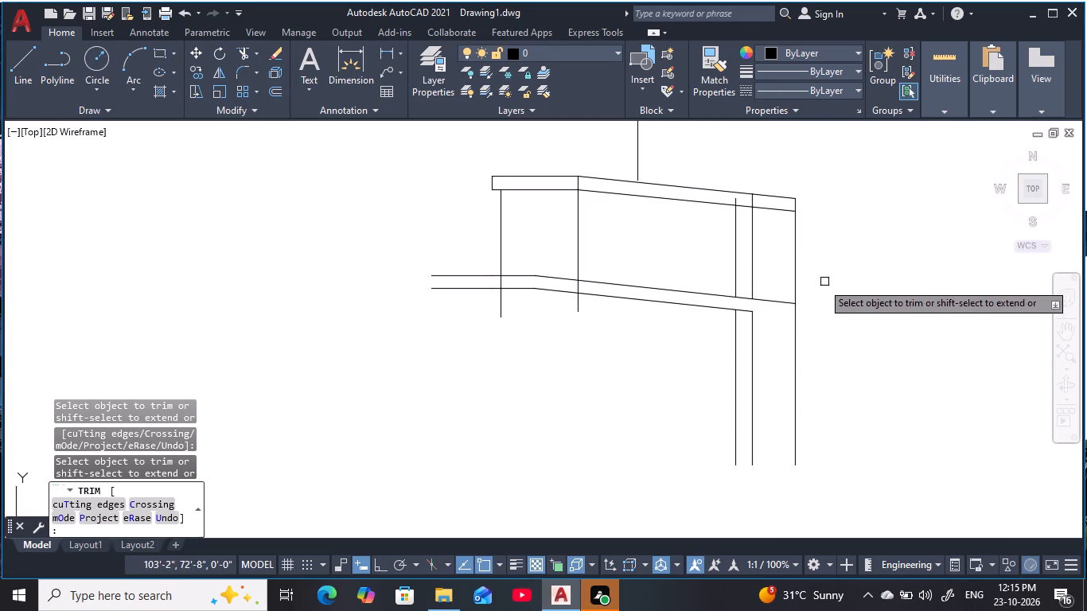
left_click(736, 270)
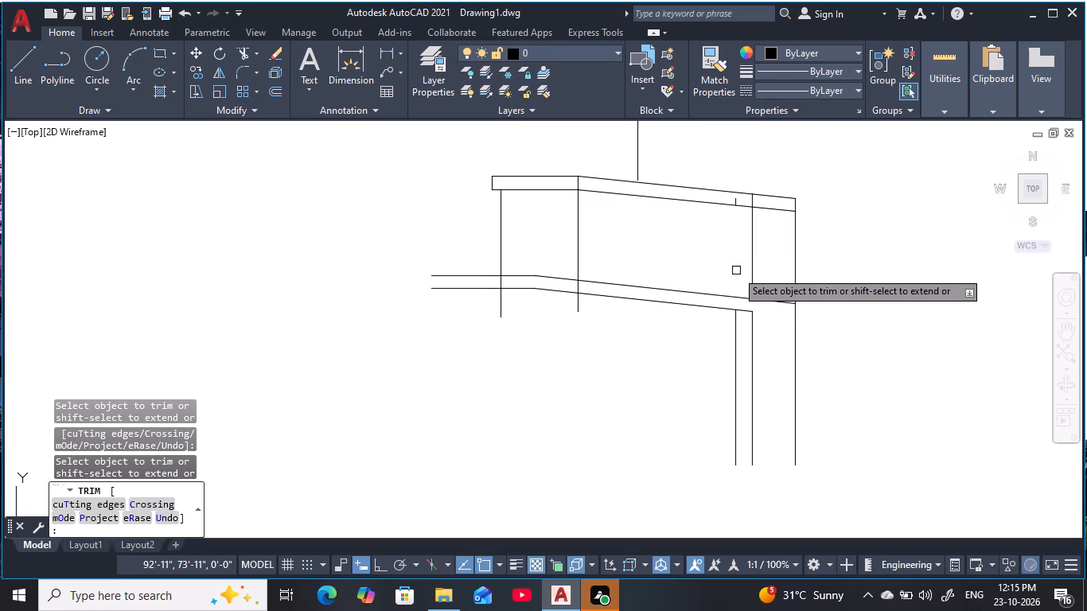
scroll(741, 204, "up", 1)
left_click(734, 201)
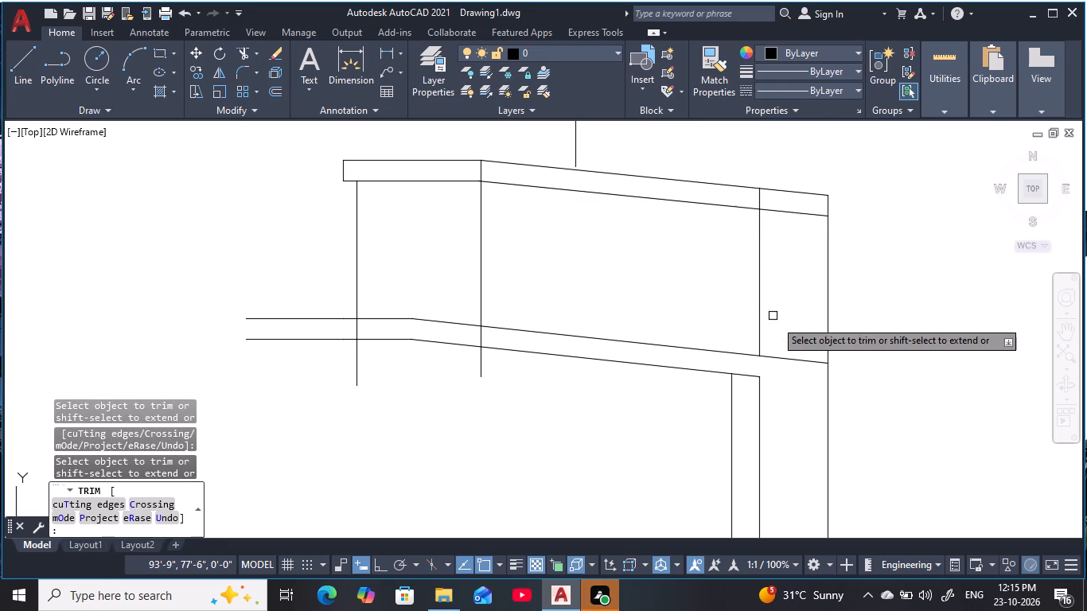
Trim away the middle vertical line beneath the lower sloping band and the band's bottom-edge overhang past the innermost vertical line.
scroll(773, 348, "down", 1)
middle_click_drag(773, 350, 745, 264)
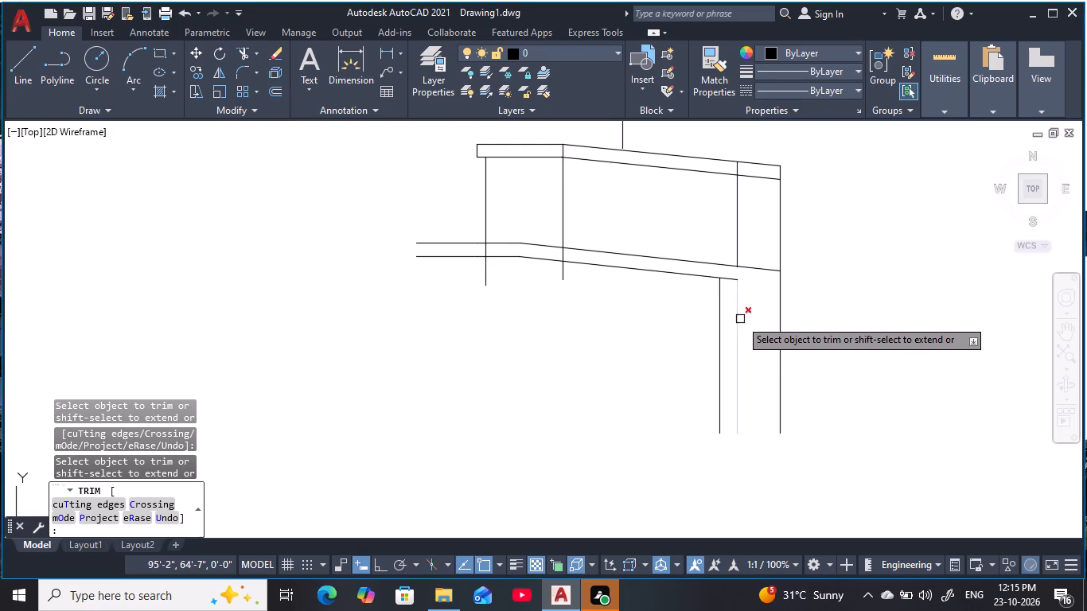
left_click(740, 319)
left_click(732, 281)
scroll(621, 393, "down", 2)
middle_click_drag(589, 386, 672, 362)
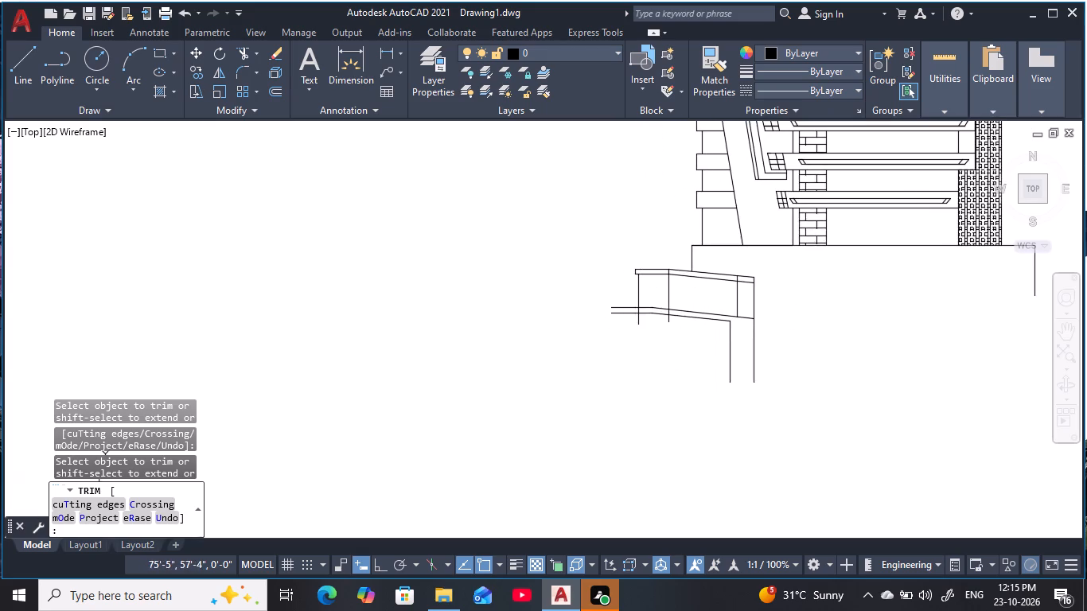
key("Escape")
key("Escape")
middle_click_drag(700, 352, 641, 354)
scroll(641, 354, "up", 1)
middle_click_drag(641, 356, 646, 405)
key("Escape")
key("Escape")
key("Escape")
scroll(594, 346, "up", 1)
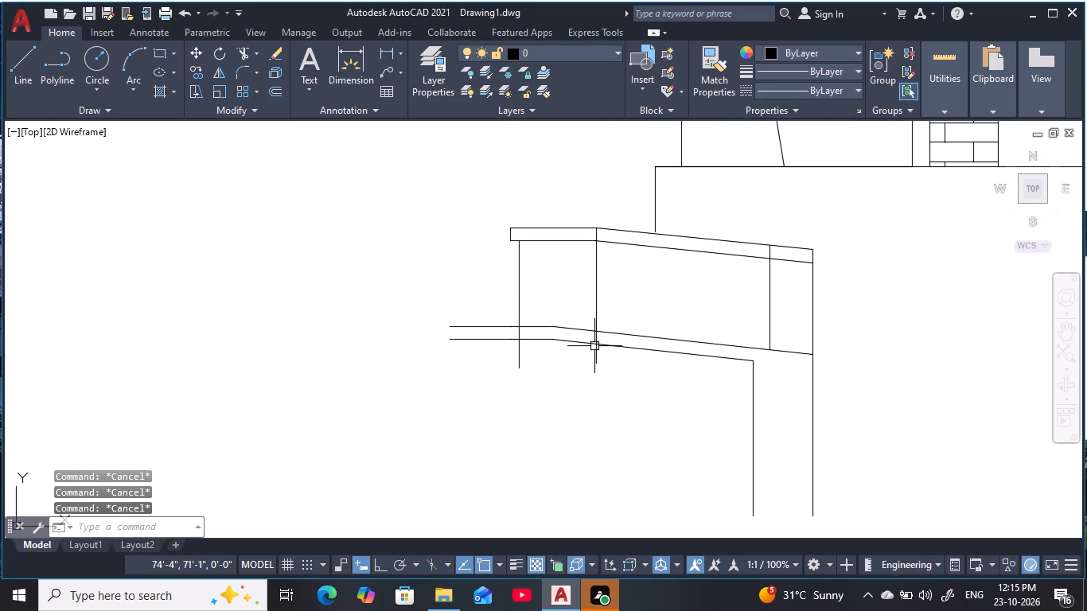
key("Escape")
key("Escape")
key("Escape")
key("Escape")
key("Escape")
key("Escape")
key("Escape")
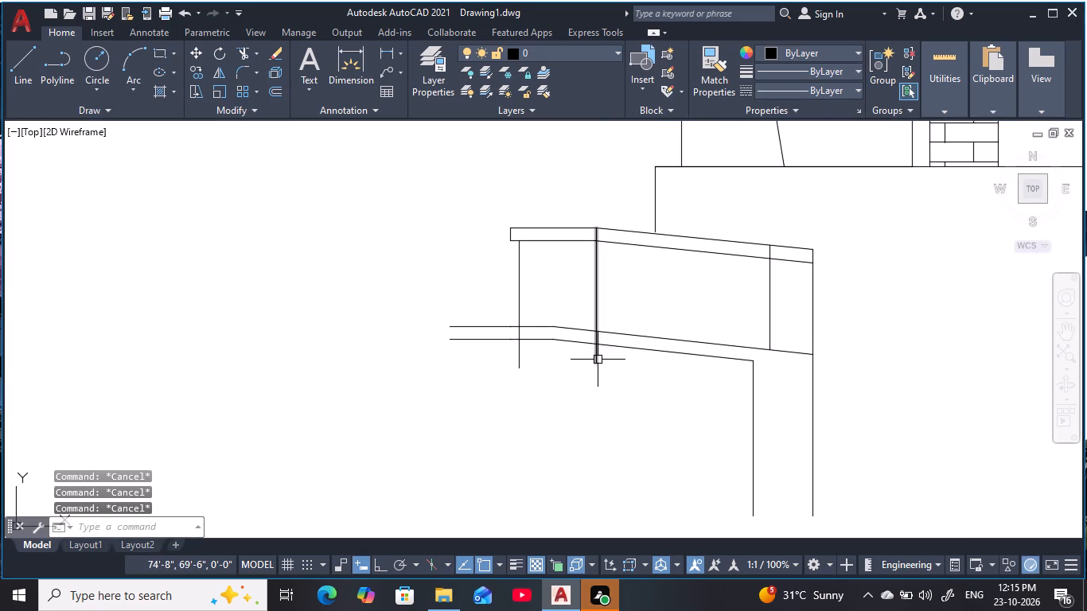
Trim the two vertical lines beneath the upper band's flat part back to the lower band's top edge.
type("tr")
key("space")
left_click(594, 364)
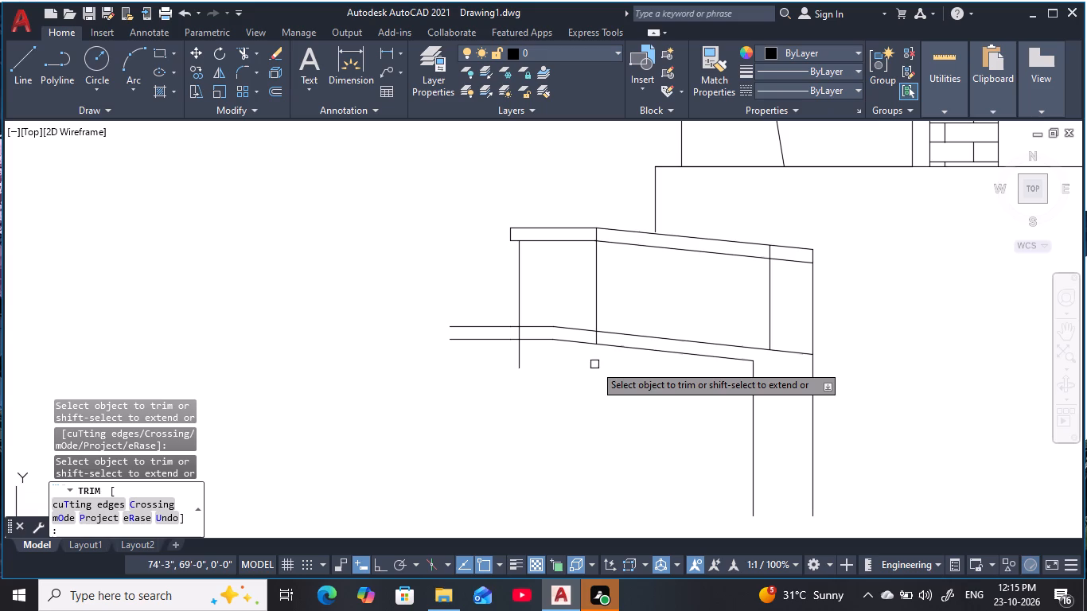
scroll(606, 339, "up", 2)
left_click_drag(593, 337, 545, 328)
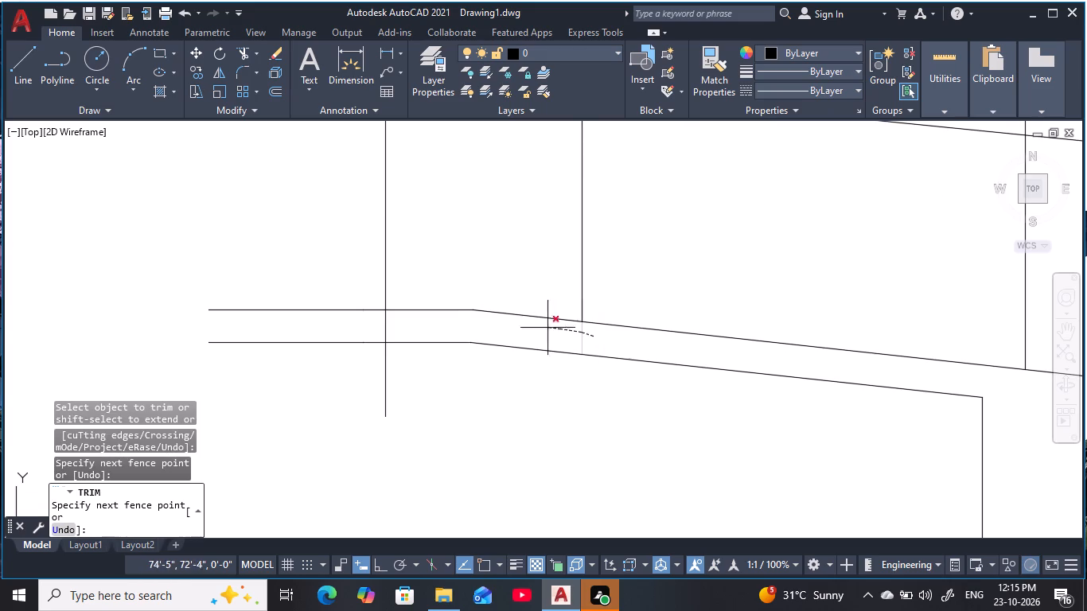
left_click_drag(545, 328, 364, 327)
left_click_drag(438, 372, 371, 376)
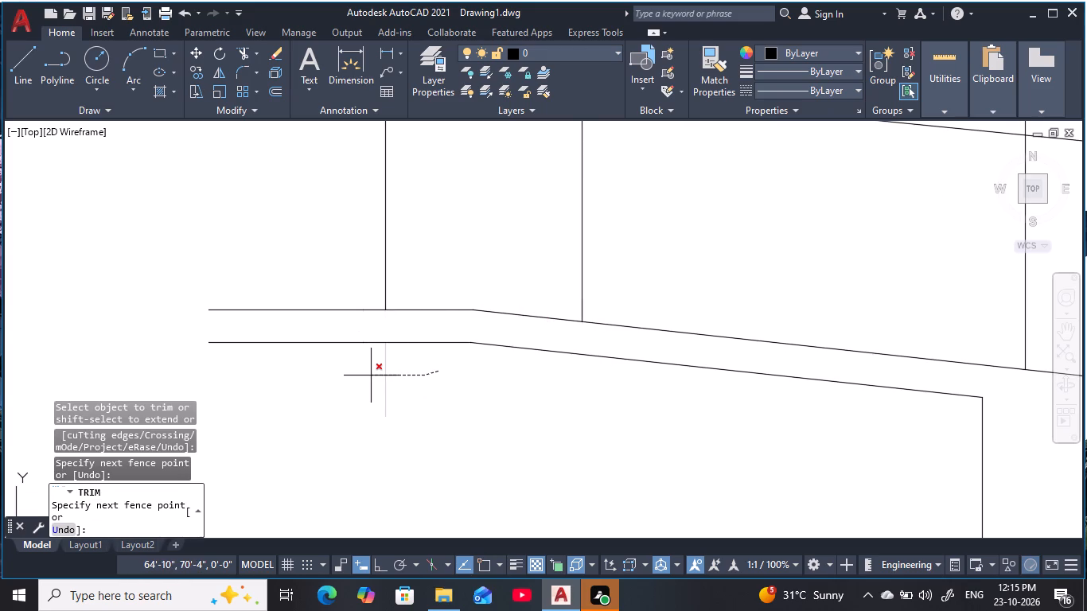
left_click_drag(371, 376, 372, 376)
scroll(376, 378, "down", 2)
middle_click_drag(392, 388, 414, 388)
key("Escape")
key("Escape")
key("Escape")
key("Escape")
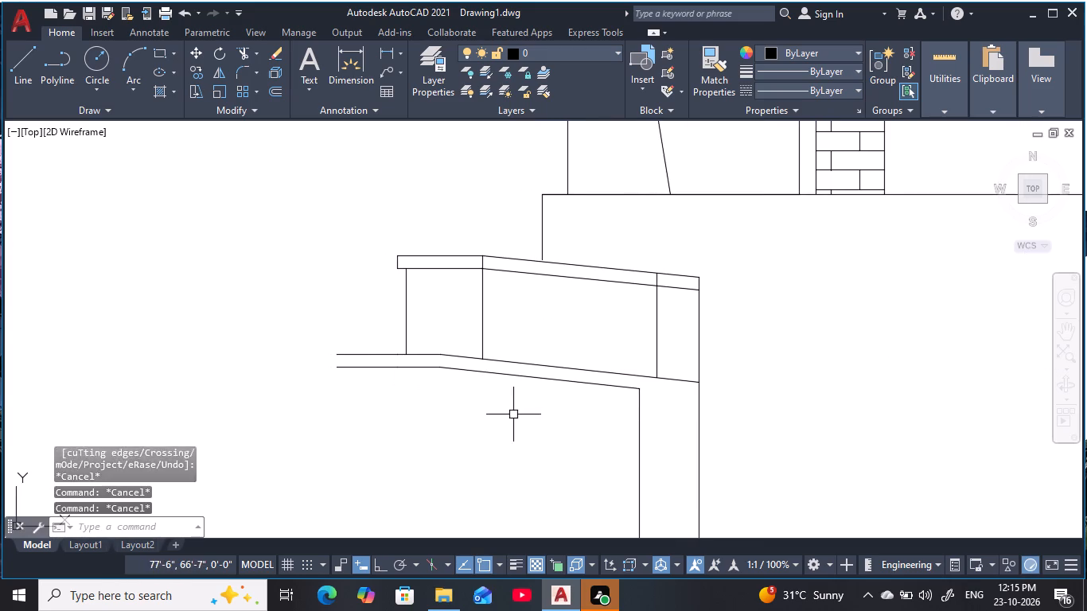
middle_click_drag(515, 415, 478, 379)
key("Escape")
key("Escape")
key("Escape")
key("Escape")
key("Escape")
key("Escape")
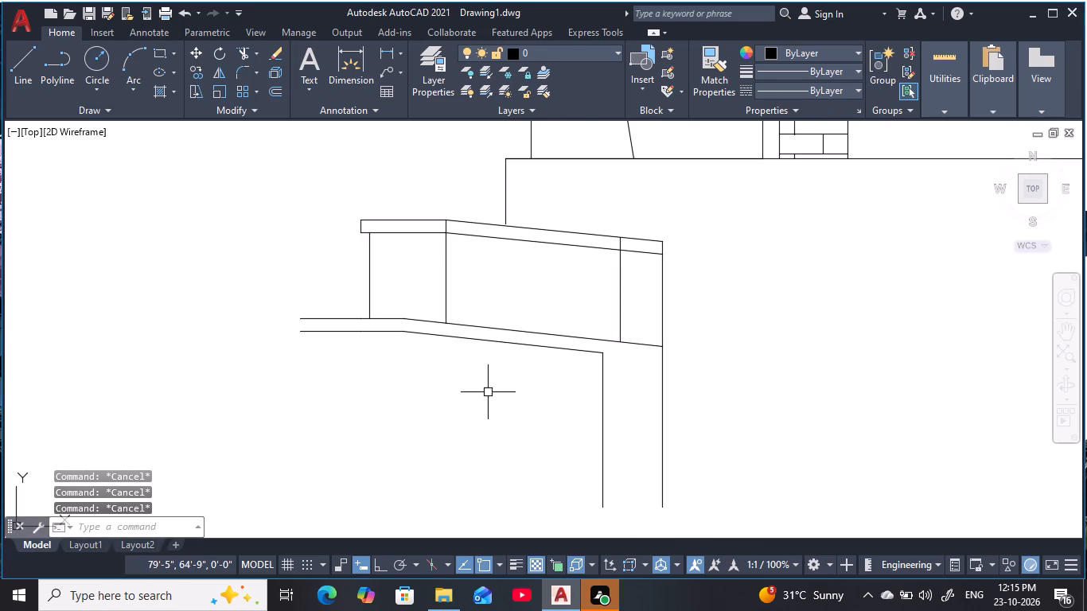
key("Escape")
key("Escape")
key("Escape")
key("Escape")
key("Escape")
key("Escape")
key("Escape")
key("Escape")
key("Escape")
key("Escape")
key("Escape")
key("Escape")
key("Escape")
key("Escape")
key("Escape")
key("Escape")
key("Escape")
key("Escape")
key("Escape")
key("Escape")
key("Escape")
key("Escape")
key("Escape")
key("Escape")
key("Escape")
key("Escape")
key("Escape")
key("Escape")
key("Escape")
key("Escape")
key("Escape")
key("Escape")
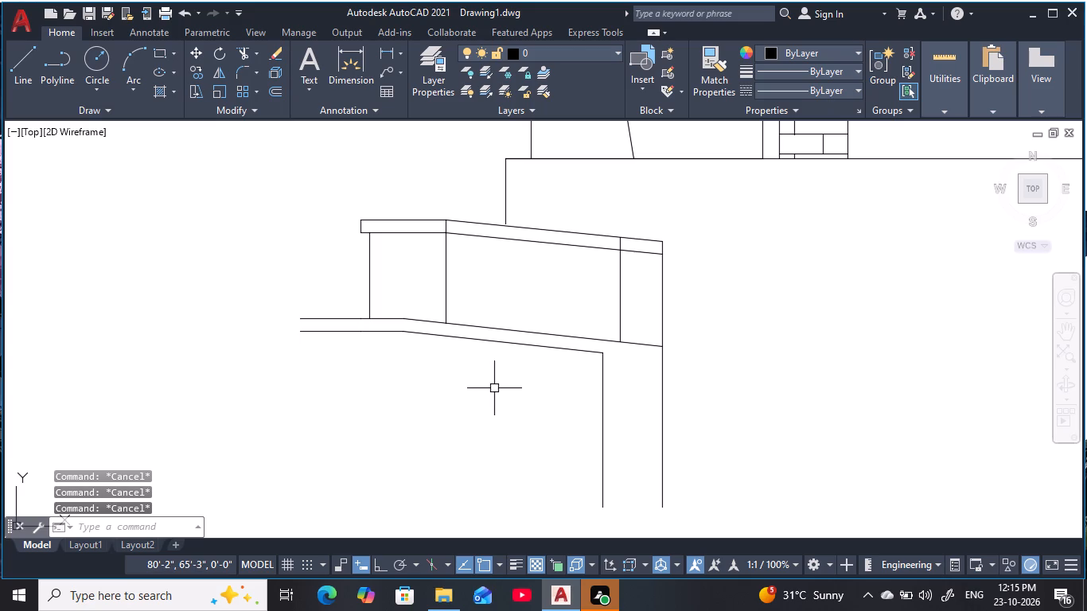
With Ortho on, draw a vertical line about 18' long downward from the top corner of the lower band's open flat end.
key("l")
key("space")
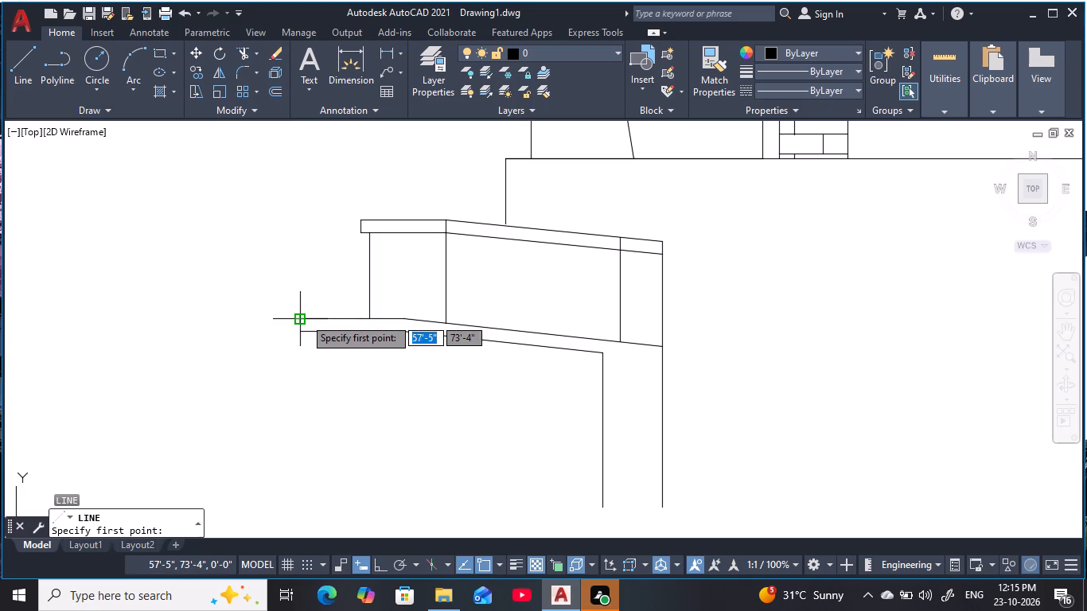
scroll(304, 317, "up", 2)
left_click(291, 317)
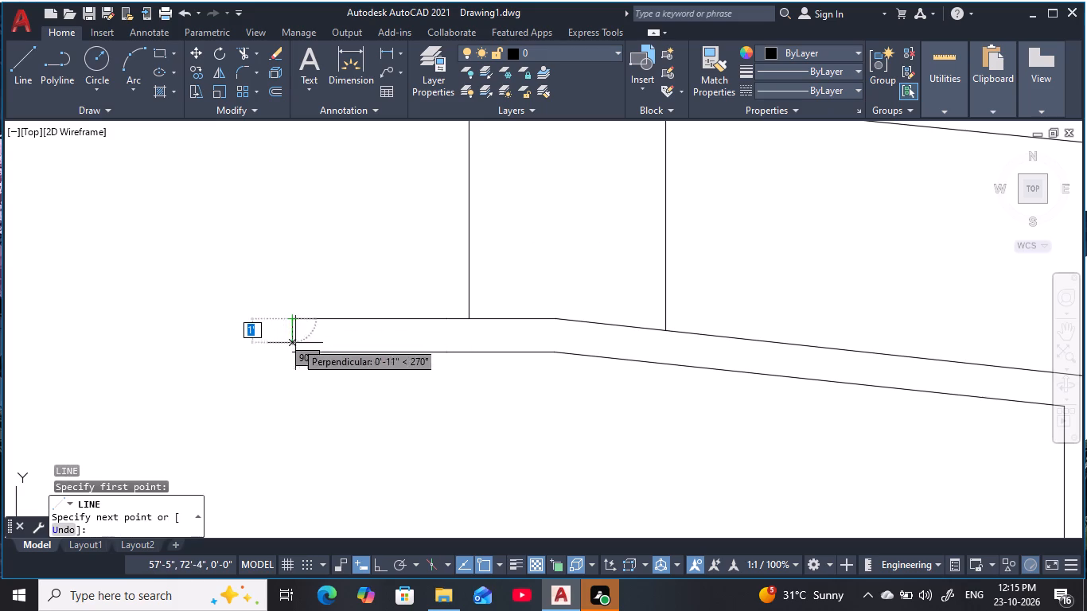
middle_click_drag(293, 351, 306, 272)
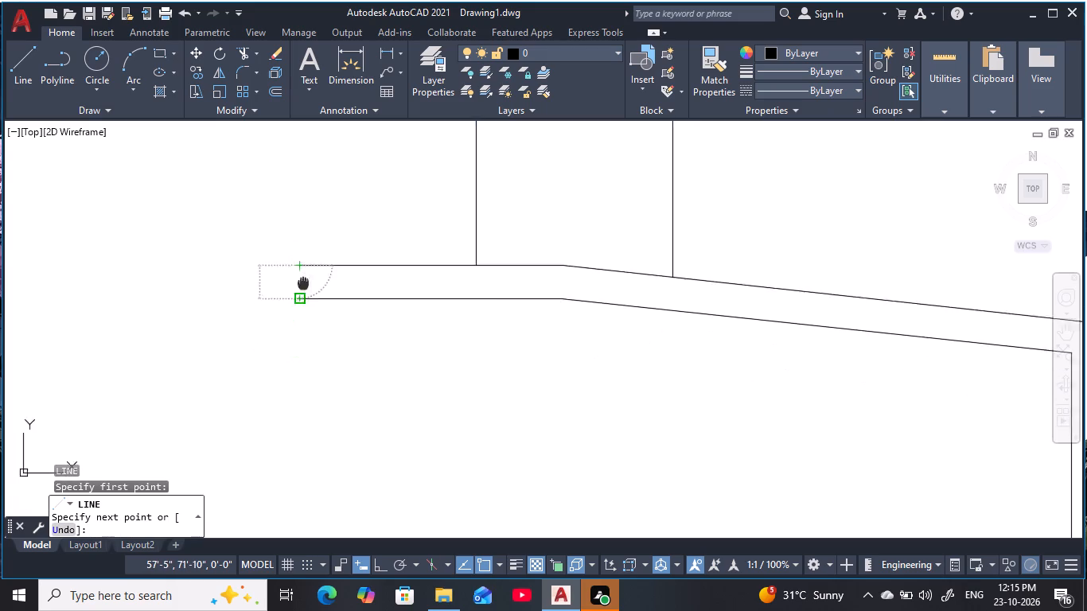
middle_click_drag(306, 272, 313, 240)
scroll(321, 477, "down", 2)
middle_click_drag(326, 426, 325, 396)
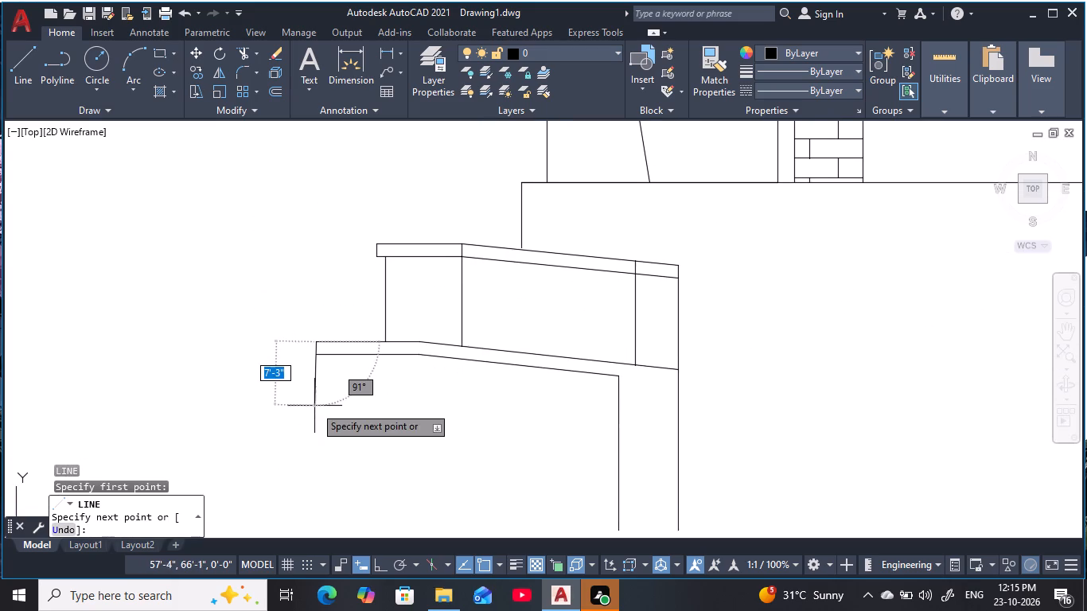
key("F8")
left_click(301, 498)
key("Escape")
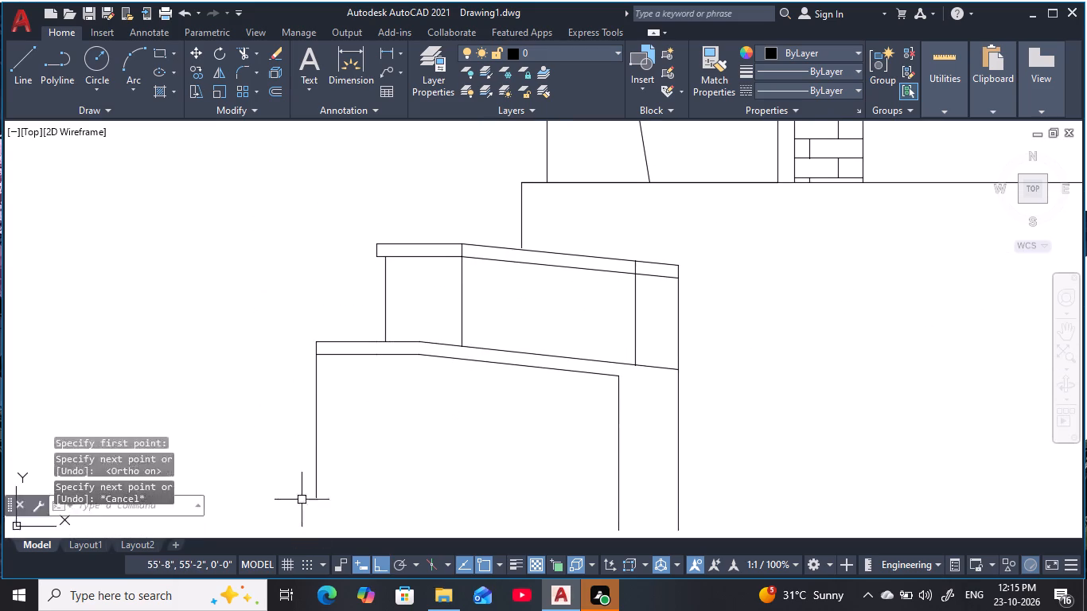
key("Escape")
key("Escape")
key("Escape")
key("Escape")
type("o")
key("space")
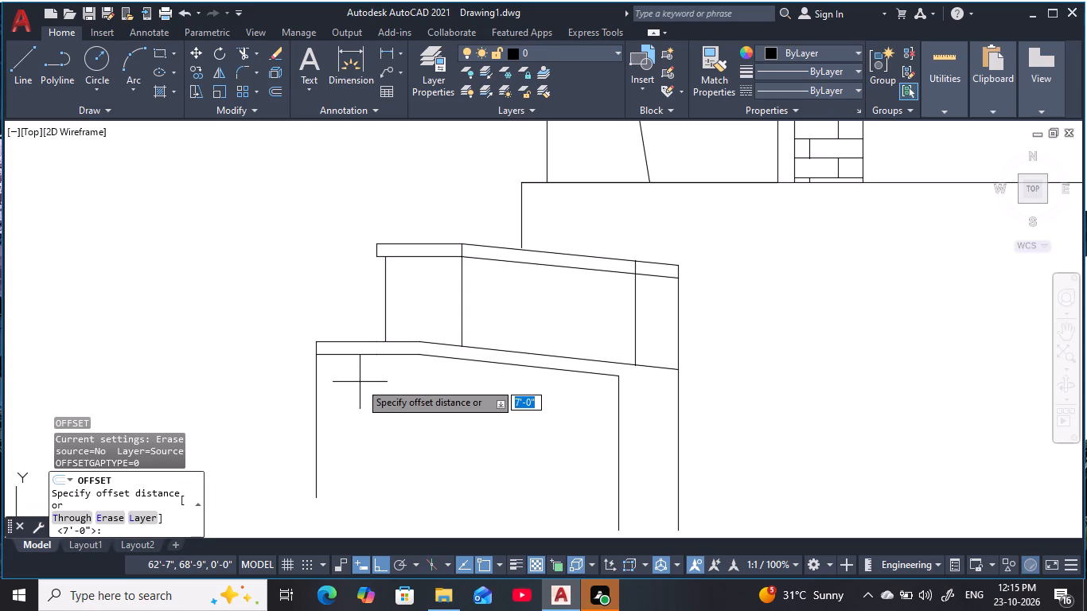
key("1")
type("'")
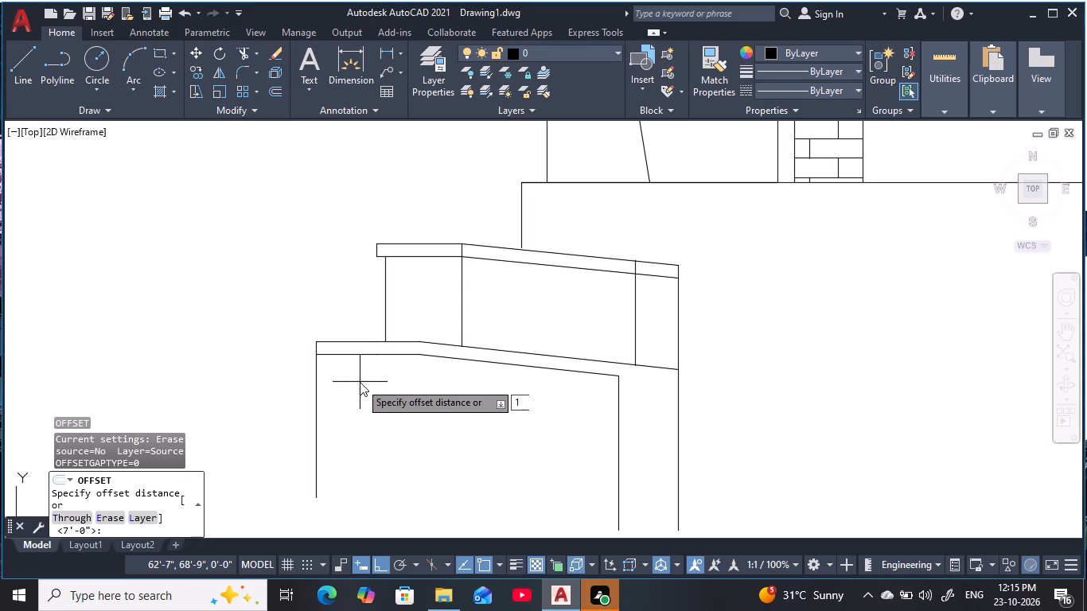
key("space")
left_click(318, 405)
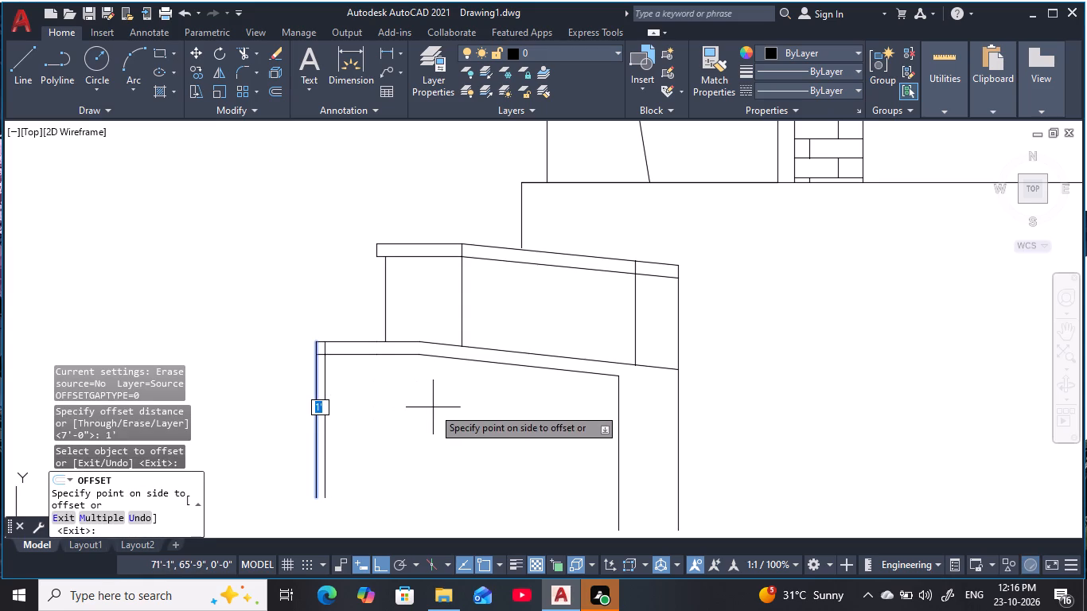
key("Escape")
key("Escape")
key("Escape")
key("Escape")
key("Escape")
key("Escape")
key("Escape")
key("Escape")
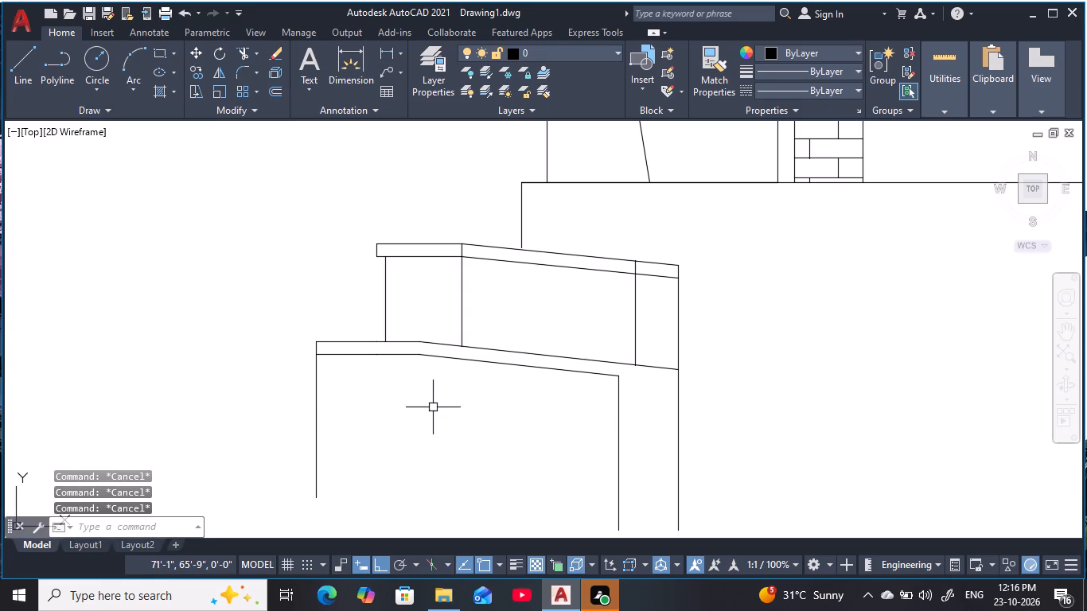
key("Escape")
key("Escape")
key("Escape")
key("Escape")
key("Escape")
Offset the new vertical line at the lower band's flat end by 1' inward beneath the band.
type("o 1")
type("'")
key("space")
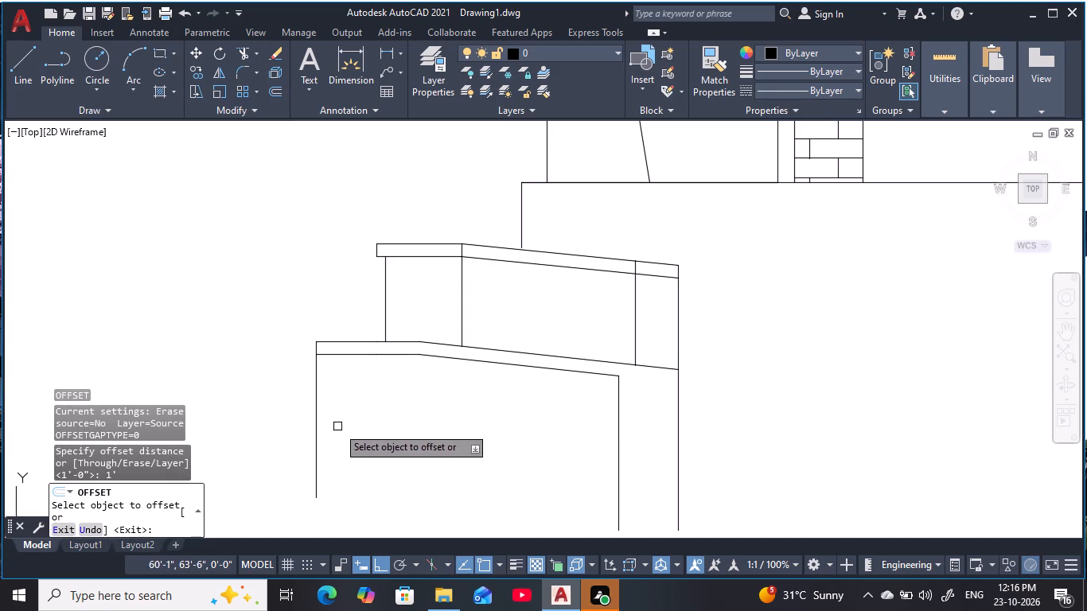
left_click(316, 419)
left_click(397, 404)
key("Escape")
key("Escape")
key("Escape")
key("Escape")
Trim the original end line below the lower band and the part of the offset line inside the band.
type("tr")
key("space")
left_click(313, 407)
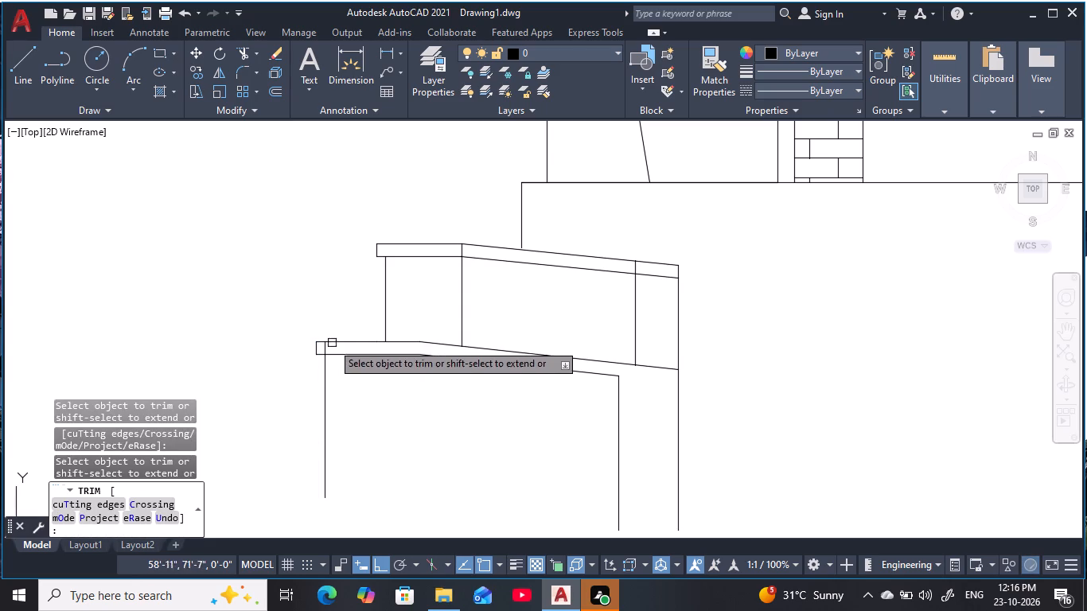
scroll(330, 337, "up", 2)
left_click(314, 360)
left_click(333, 364)
scroll(349, 365, "down", 2)
middle_click_drag(353, 368, 349, 360)
key("Escape")
key("Escape")
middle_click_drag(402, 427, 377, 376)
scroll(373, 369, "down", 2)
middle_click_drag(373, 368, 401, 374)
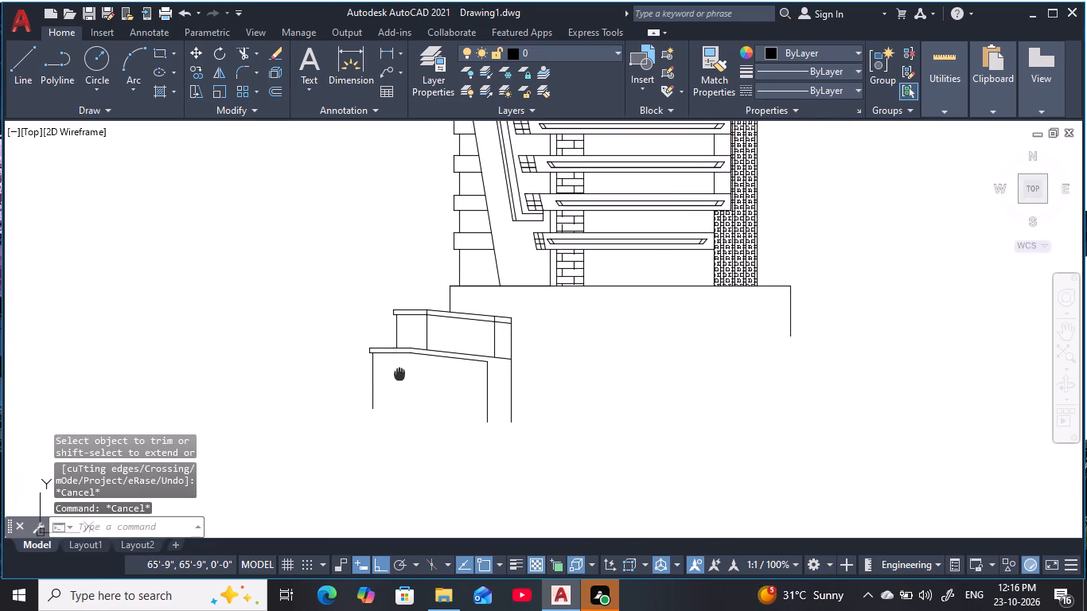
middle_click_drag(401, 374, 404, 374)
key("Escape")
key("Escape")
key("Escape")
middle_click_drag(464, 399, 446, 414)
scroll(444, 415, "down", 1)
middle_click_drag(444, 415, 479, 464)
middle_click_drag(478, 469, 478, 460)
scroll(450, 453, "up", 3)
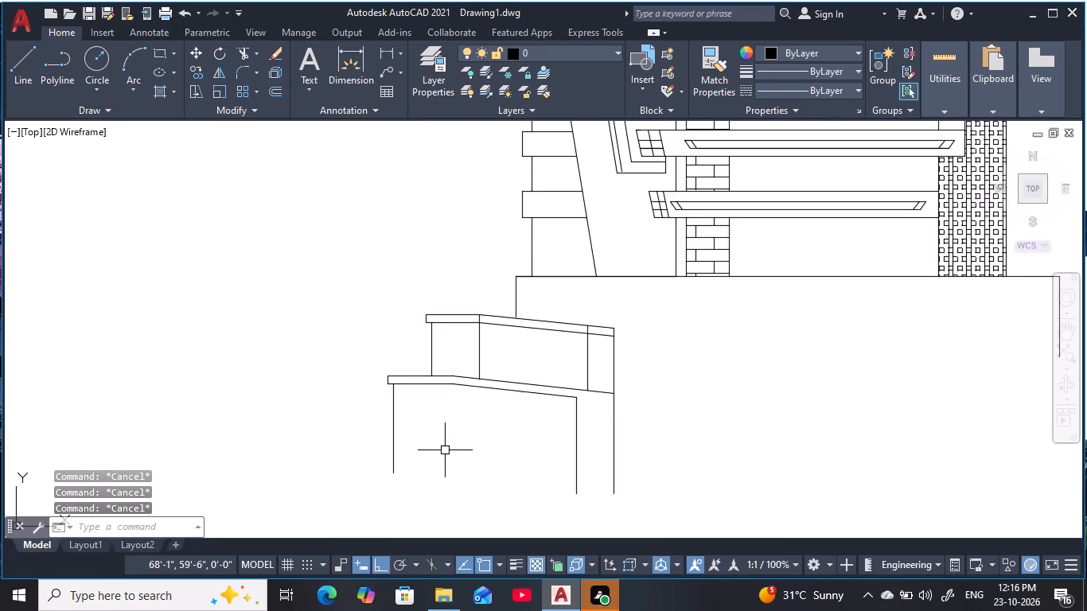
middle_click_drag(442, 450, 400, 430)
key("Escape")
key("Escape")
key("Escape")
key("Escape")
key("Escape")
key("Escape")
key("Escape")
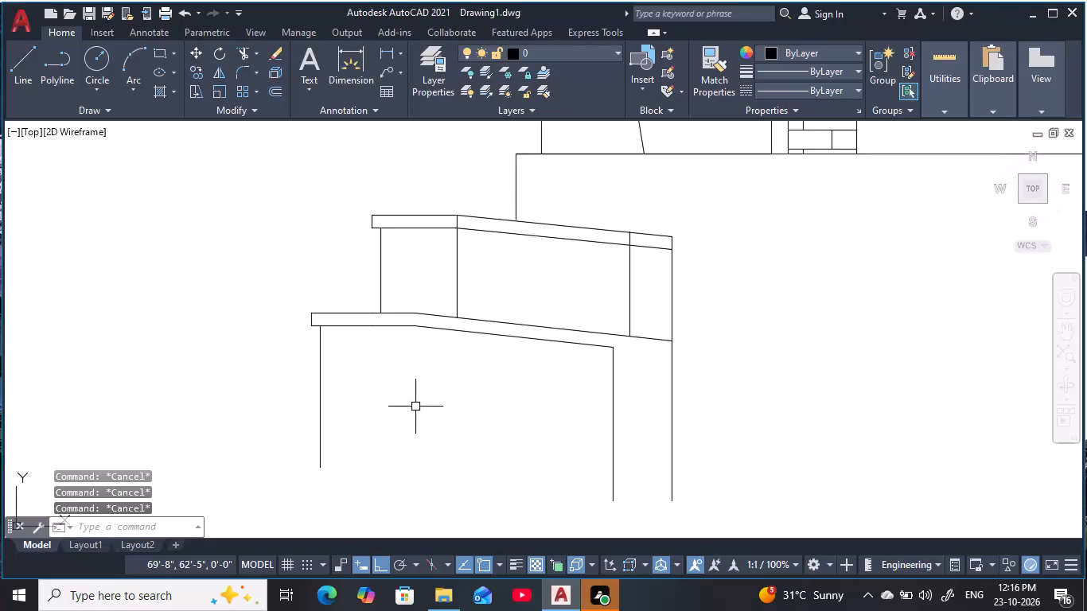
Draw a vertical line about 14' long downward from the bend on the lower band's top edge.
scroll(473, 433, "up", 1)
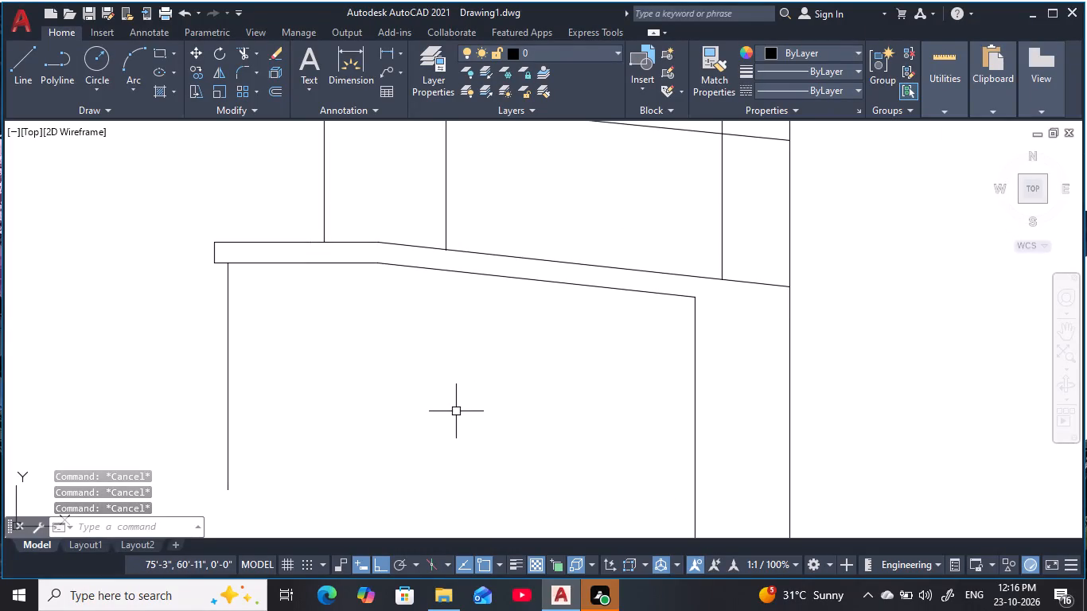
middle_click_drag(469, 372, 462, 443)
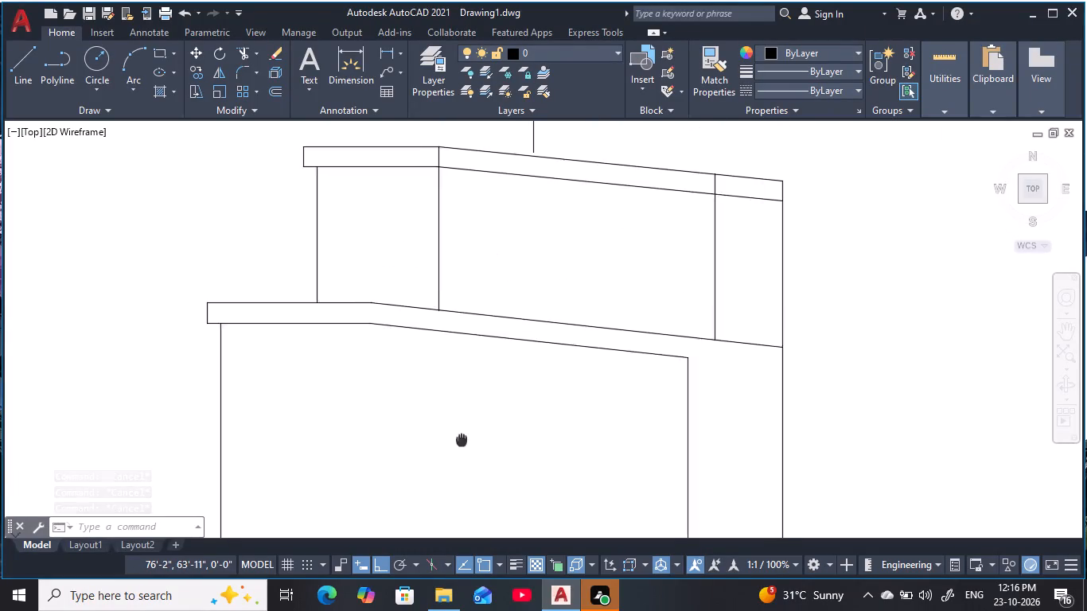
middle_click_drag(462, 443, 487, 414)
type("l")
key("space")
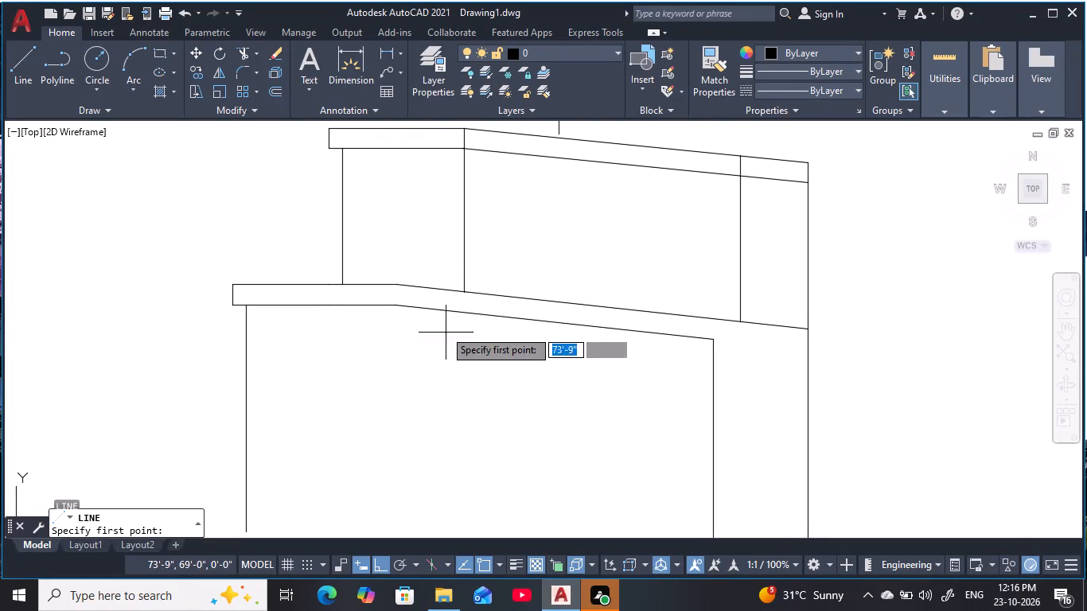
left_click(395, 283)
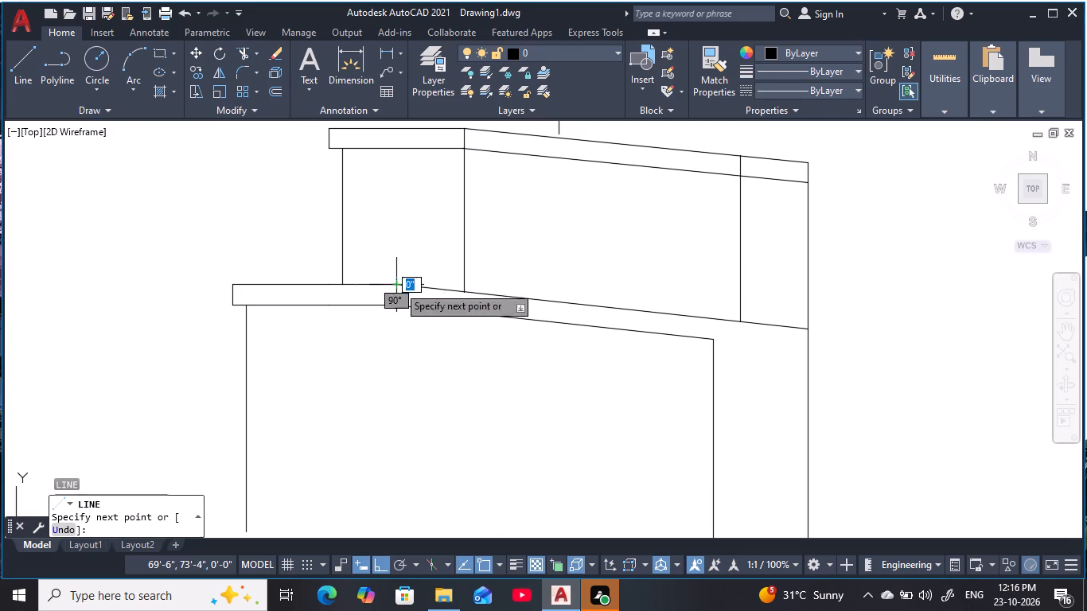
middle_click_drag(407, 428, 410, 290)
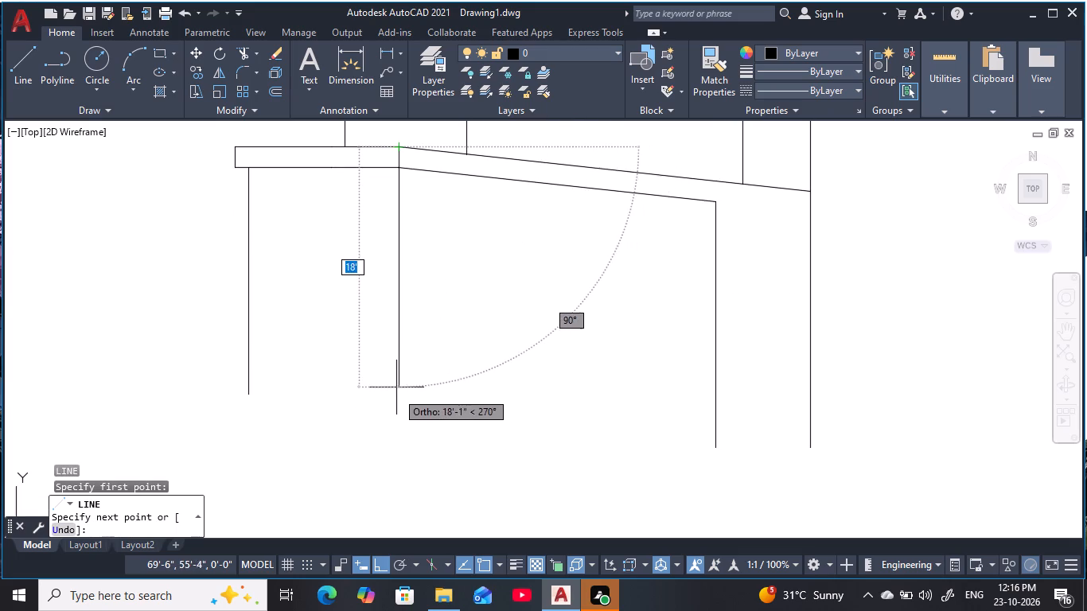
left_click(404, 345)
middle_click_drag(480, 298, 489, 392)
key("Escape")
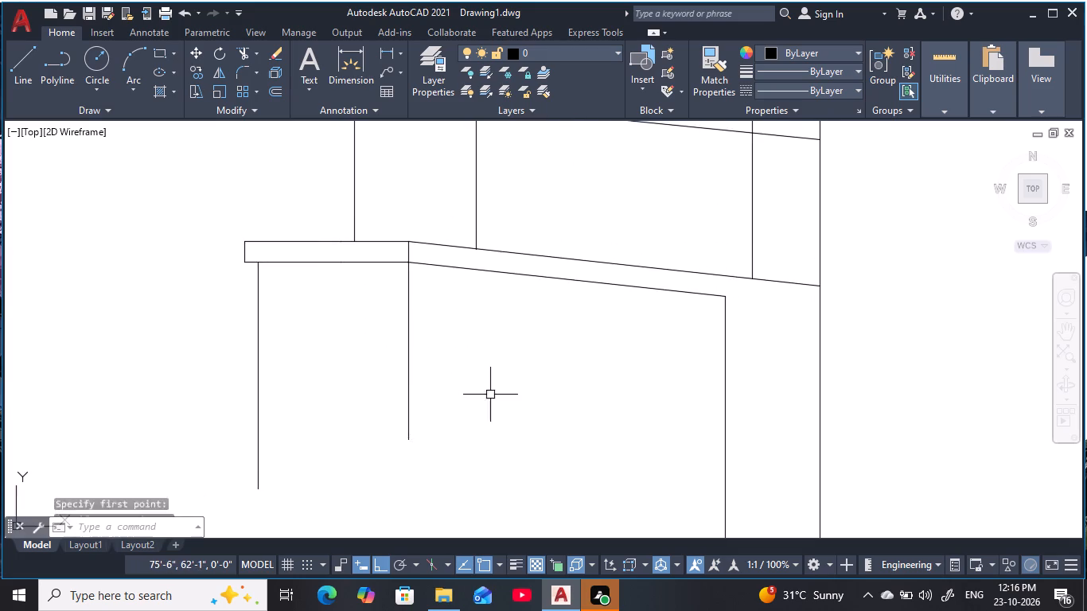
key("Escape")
Measure the height of the vertical line beneath the upper band's bend, down to the lower band, with a linear dimension.
scroll(483, 370, "down", 1)
middle_click_drag(483, 370, 487, 416)
key("Escape")
key("Escape")
key("d")
key("l")
type("i")
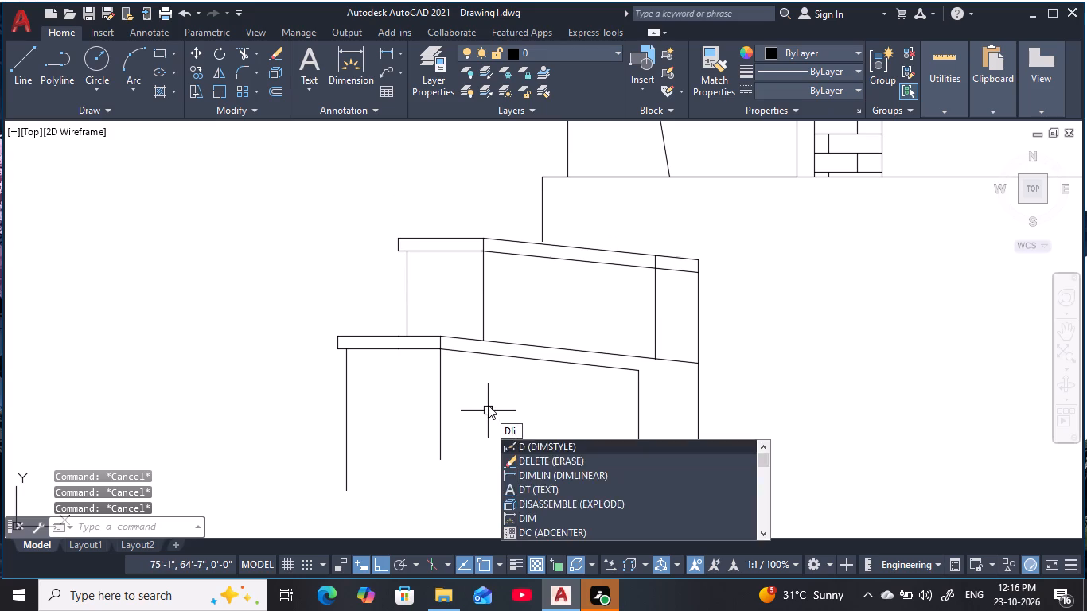
key("space")
left_click(486, 251)
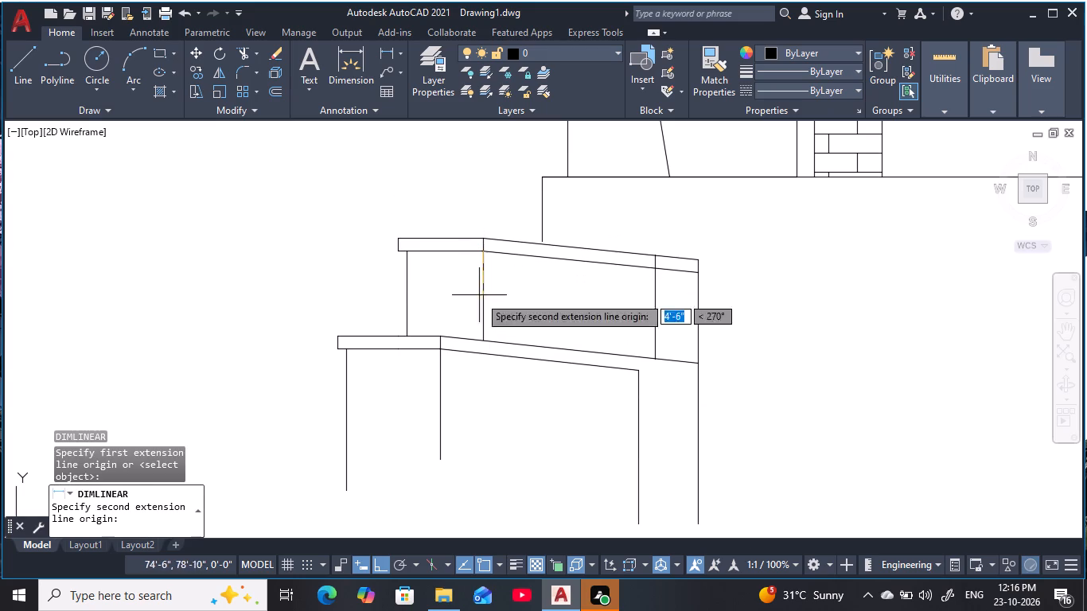
left_click(486, 336)
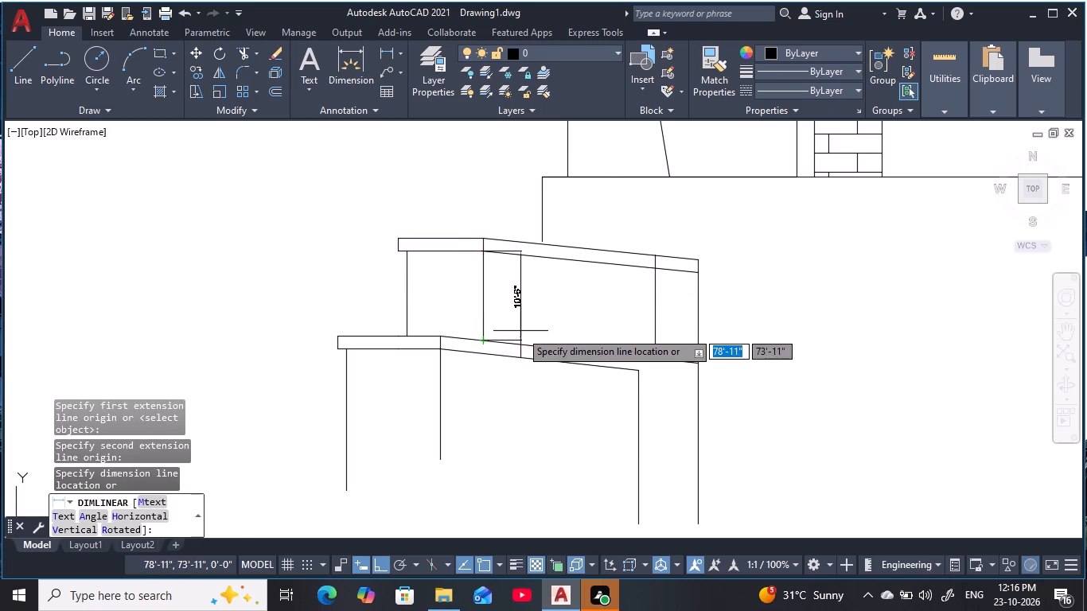
scroll(521, 331, "up", 2)
key("Escape")
scroll(521, 331, "down", 1)
key("Escape")
key("Escape")
scroll(508, 341, "down", 2)
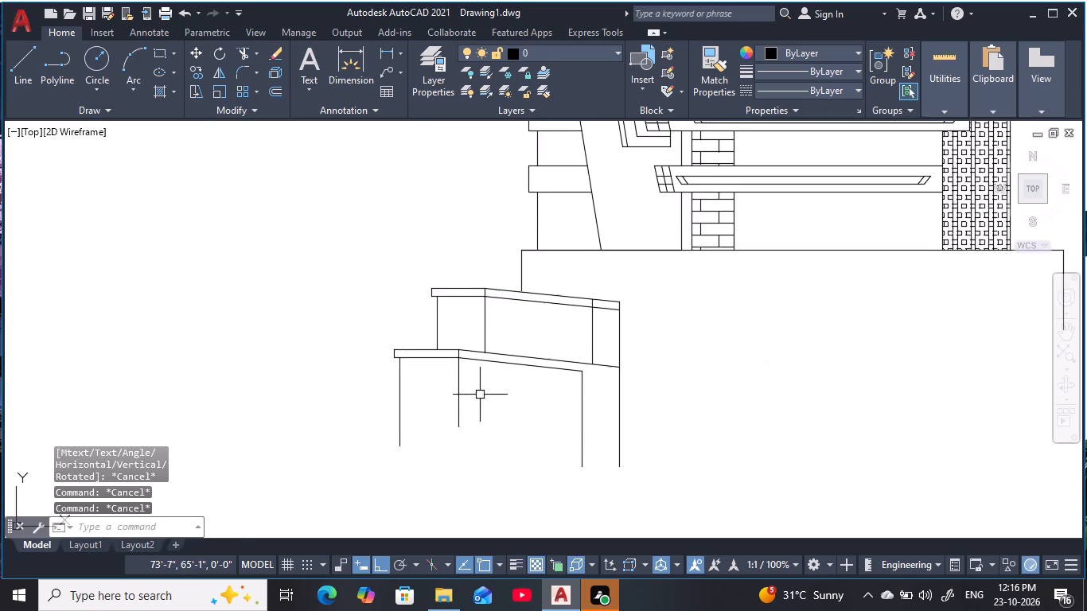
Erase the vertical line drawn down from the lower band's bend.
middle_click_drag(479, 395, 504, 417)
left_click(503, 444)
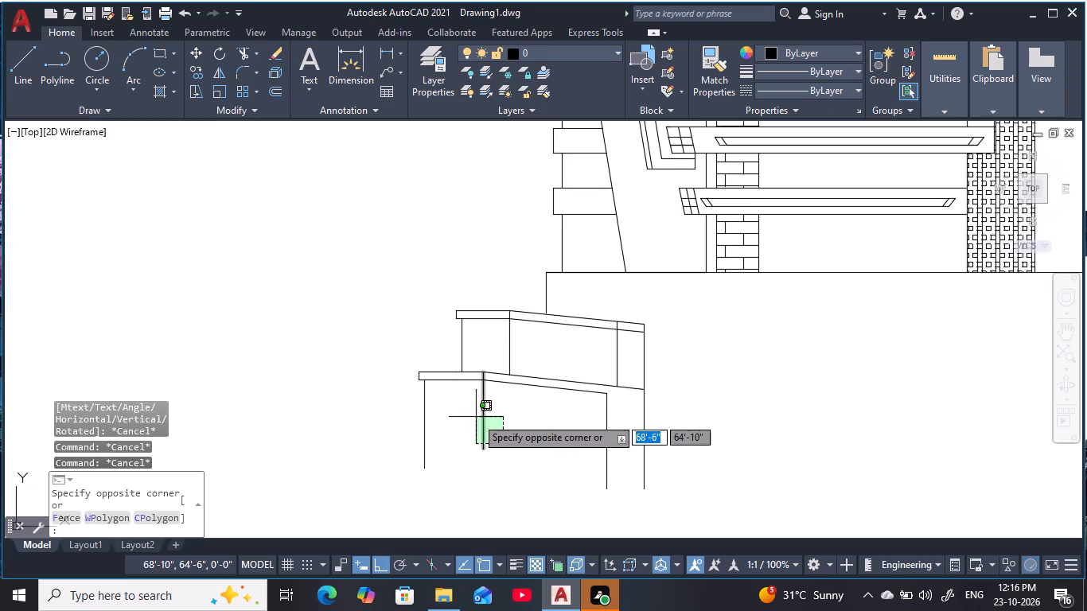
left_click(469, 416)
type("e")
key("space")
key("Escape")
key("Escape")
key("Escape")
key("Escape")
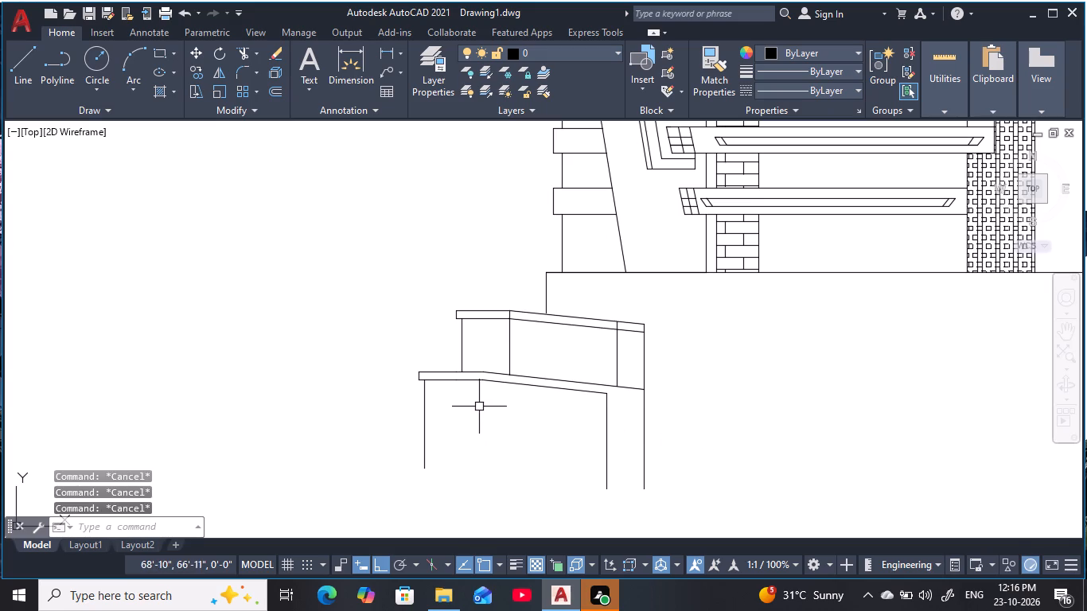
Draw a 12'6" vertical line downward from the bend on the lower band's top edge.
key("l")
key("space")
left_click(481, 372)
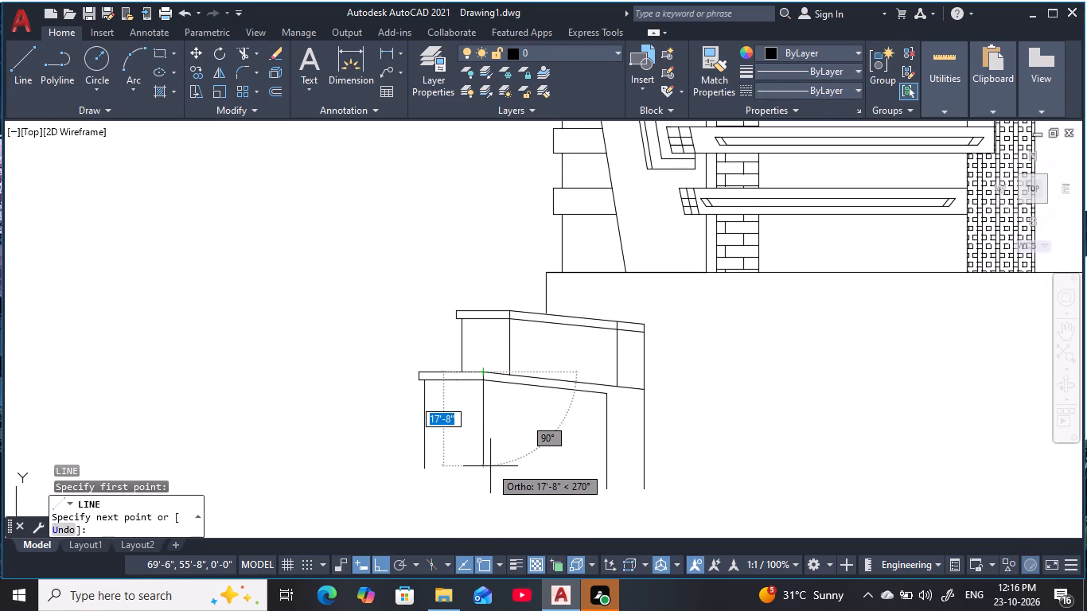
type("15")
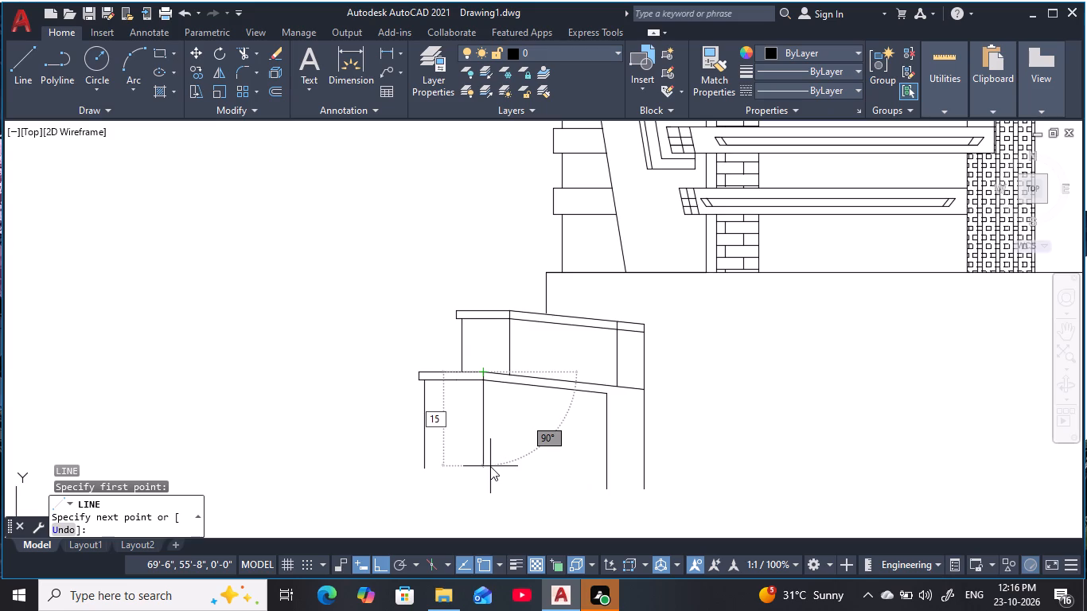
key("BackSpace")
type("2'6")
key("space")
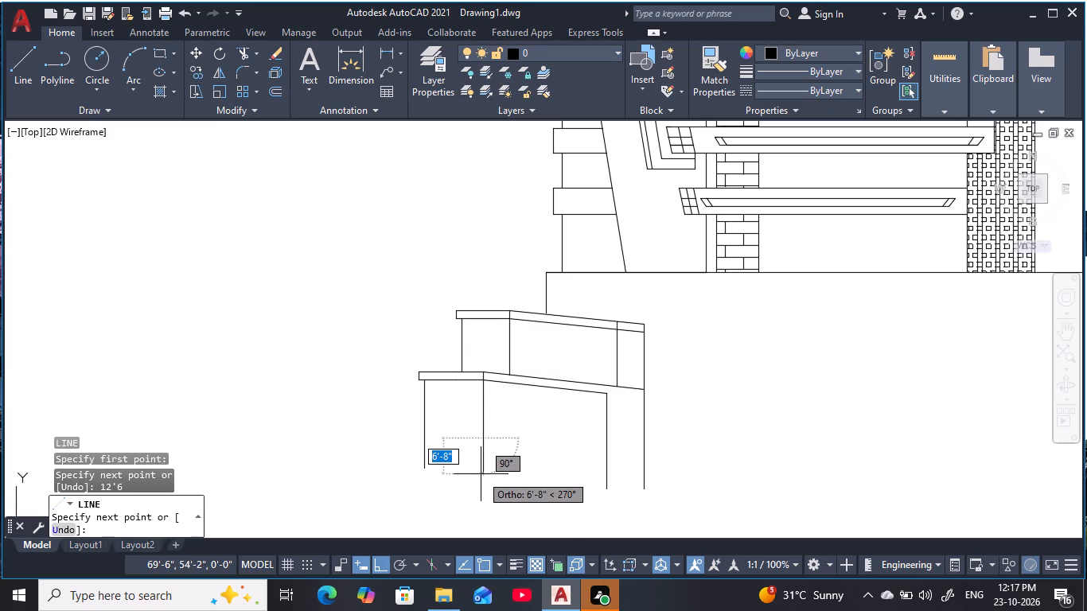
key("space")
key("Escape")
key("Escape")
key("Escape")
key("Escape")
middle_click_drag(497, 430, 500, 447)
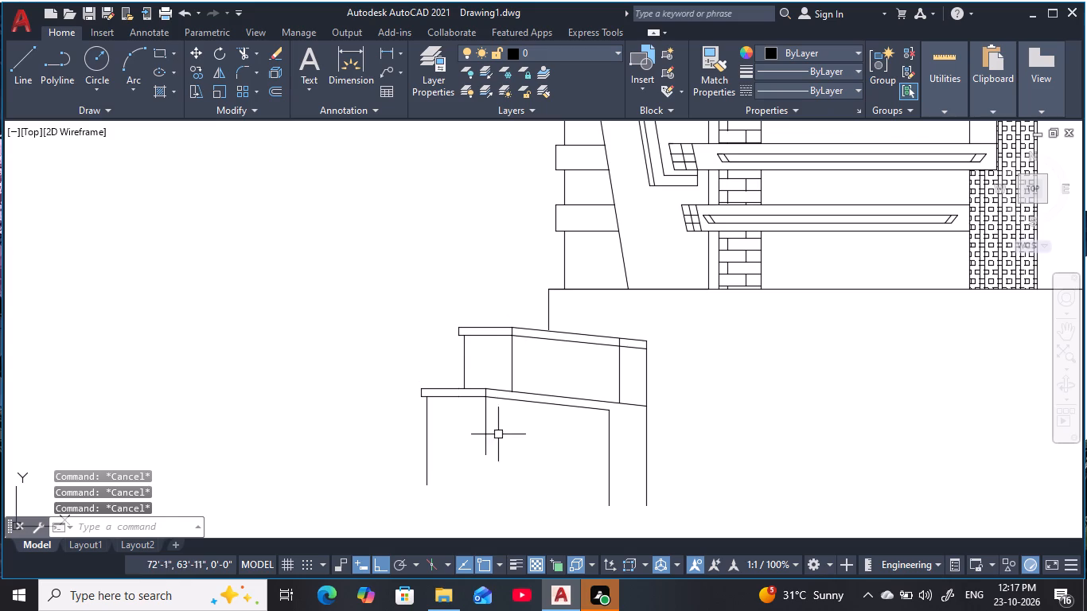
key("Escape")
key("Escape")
Measure again along the vertical line beneath the upper band's bend with a linear dimension.
scroll(479, 422, "up", 1)
key("Escape")
key("d")
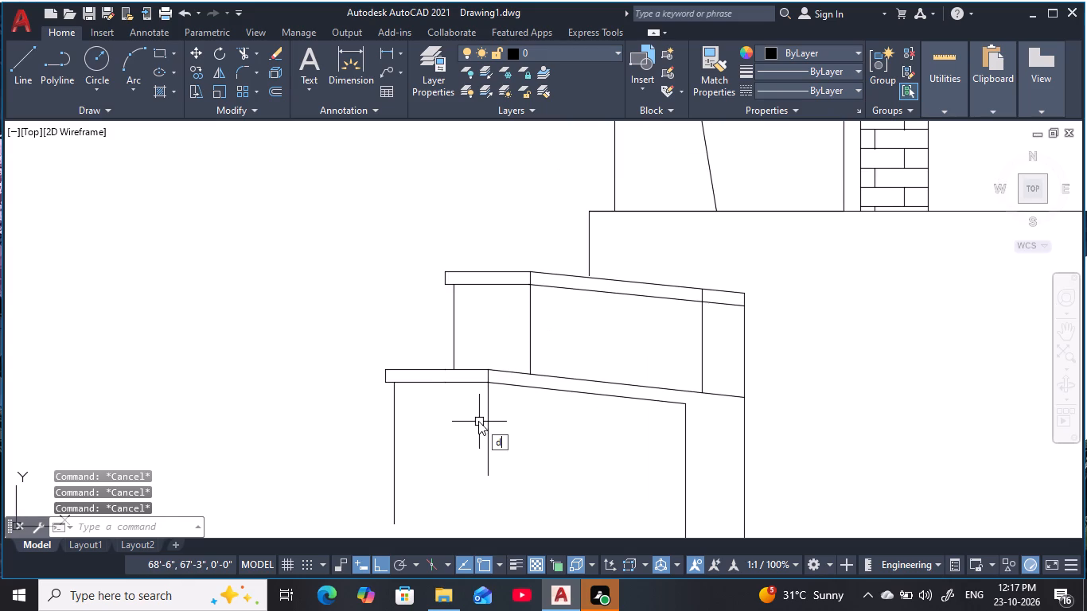
type("li")
key("space")
key("Escape")
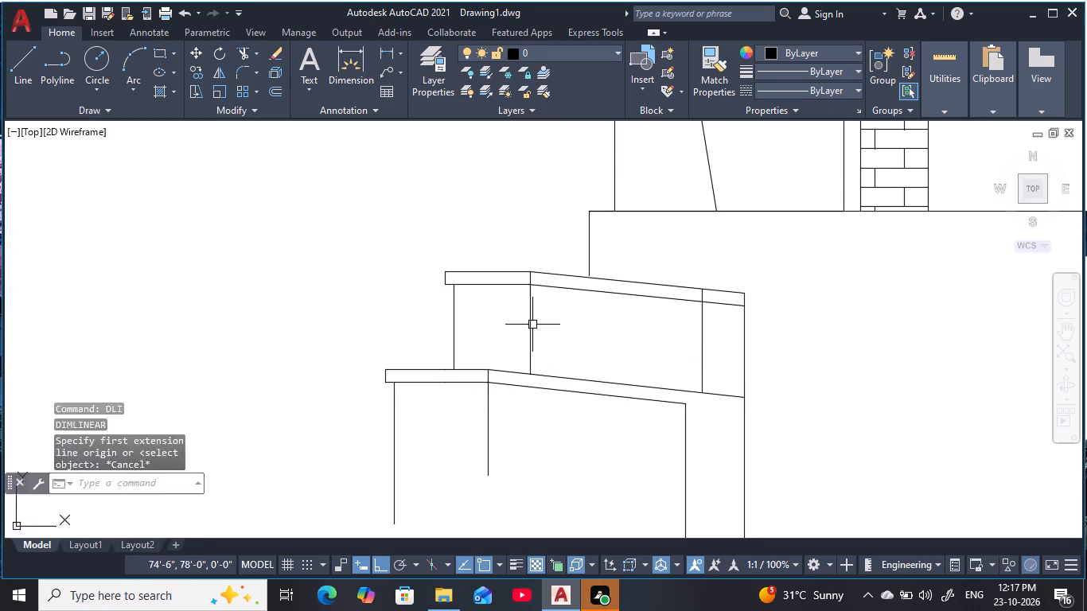
key("Escape")
key("Escape")
key("Escape")
key("Escape")
key("d")
type("li")
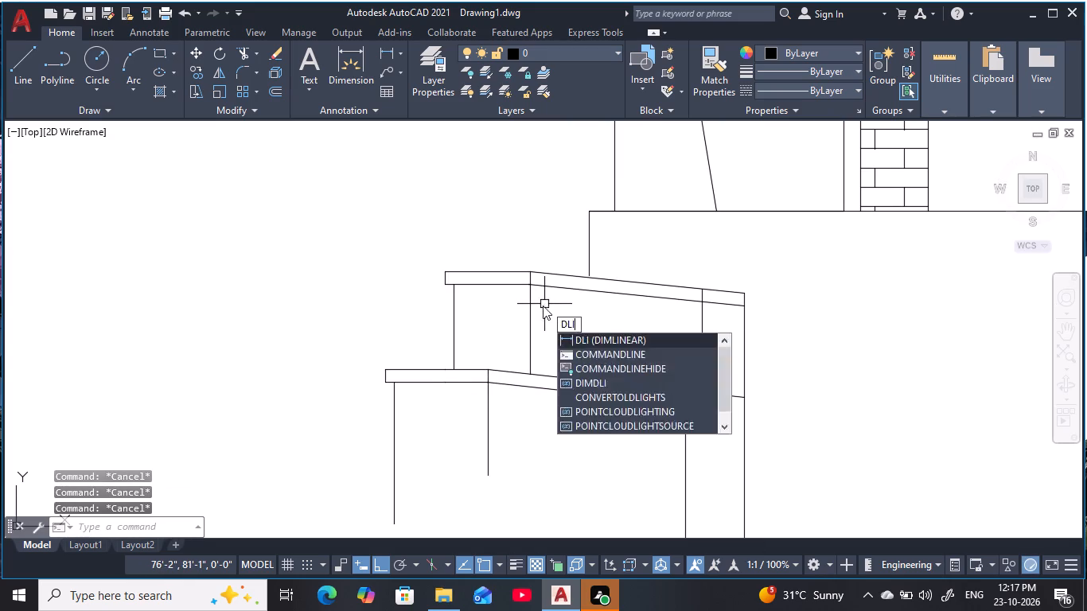
key("space")
left_click(531, 288)
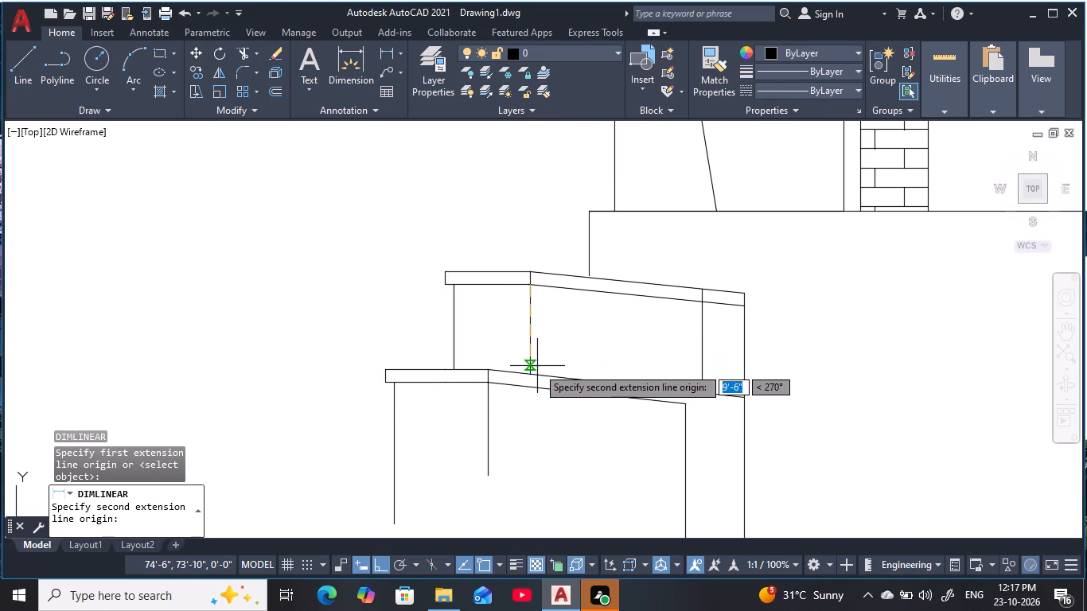
left_click(532, 368)
key("Escape")
key("Escape")
key("Escape")
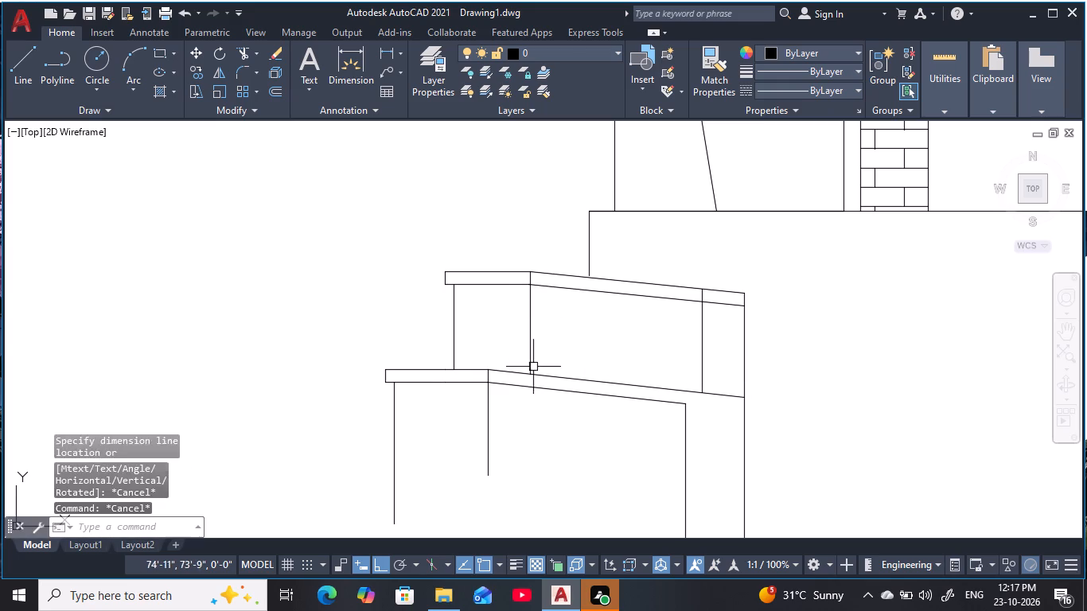
key("Escape")
key("Escape")
key("Escape")
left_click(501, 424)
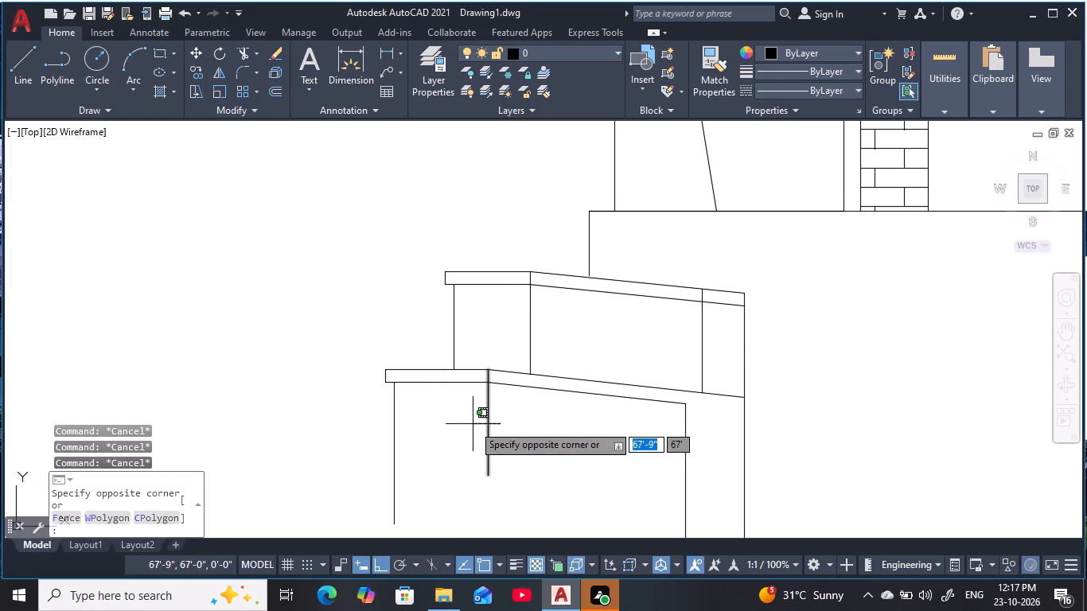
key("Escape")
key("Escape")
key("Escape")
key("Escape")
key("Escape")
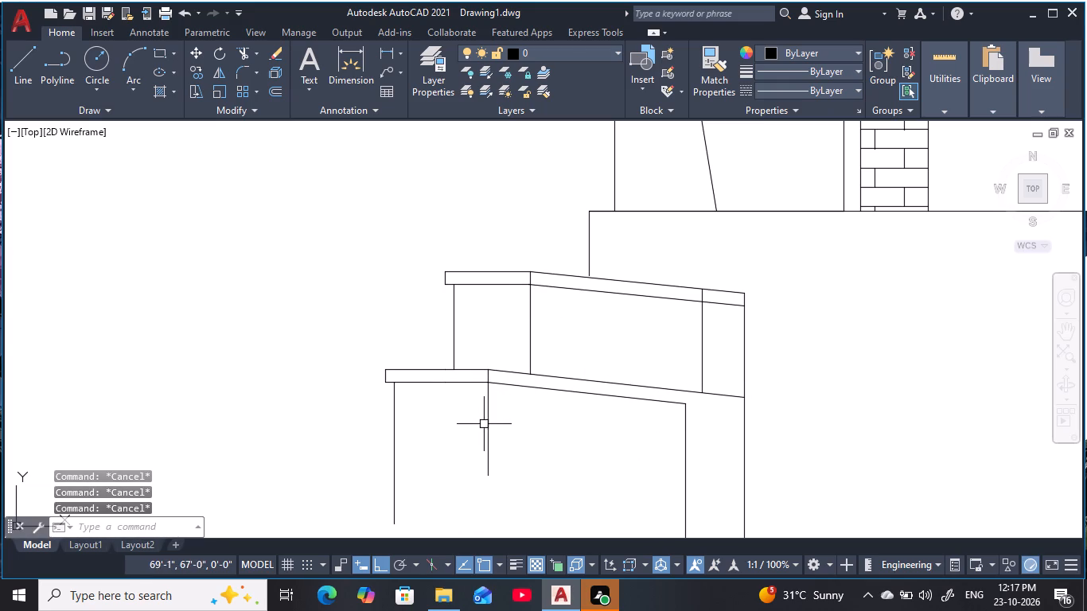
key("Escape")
Remeasure the vertical line beneath the upper band's bend from the band's bottom edge to the lower band's top edge.
key("d")
type("li")
key("space")
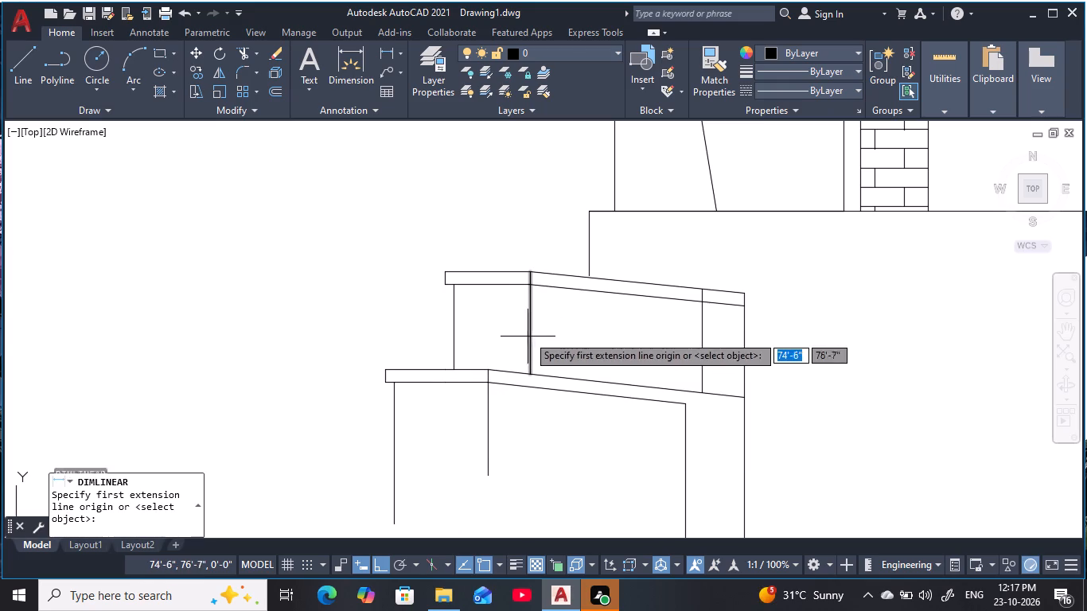
left_click(529, 286)
scroll(543, 359, "up", 1)
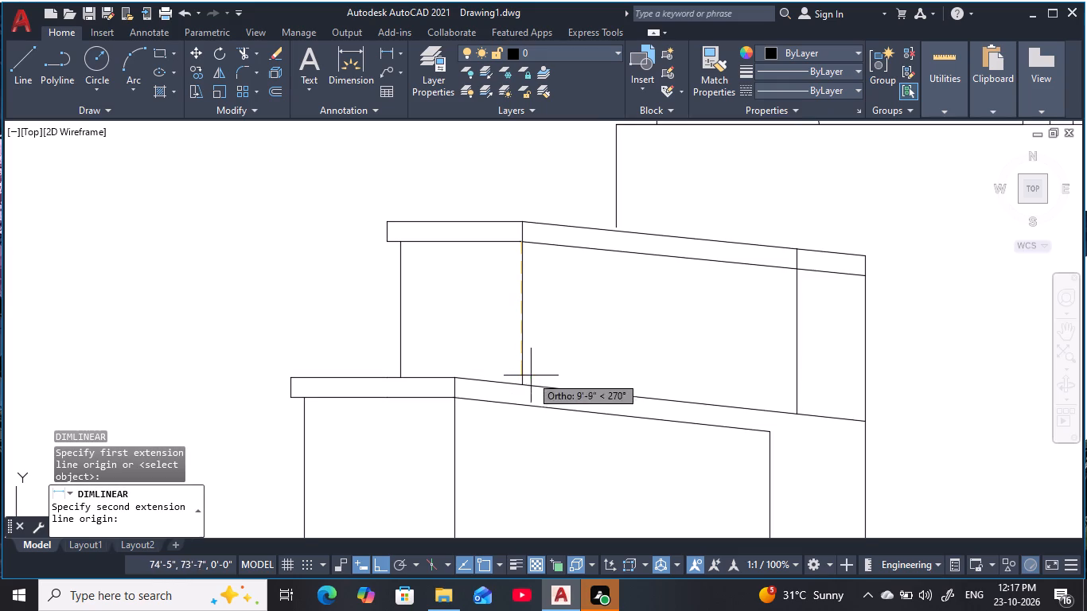
left_click(524, 382)
key("Escape")
key("Escape")
key("Escape")
middle_click_drag(532, 380, 567, 281)
key("Escape")
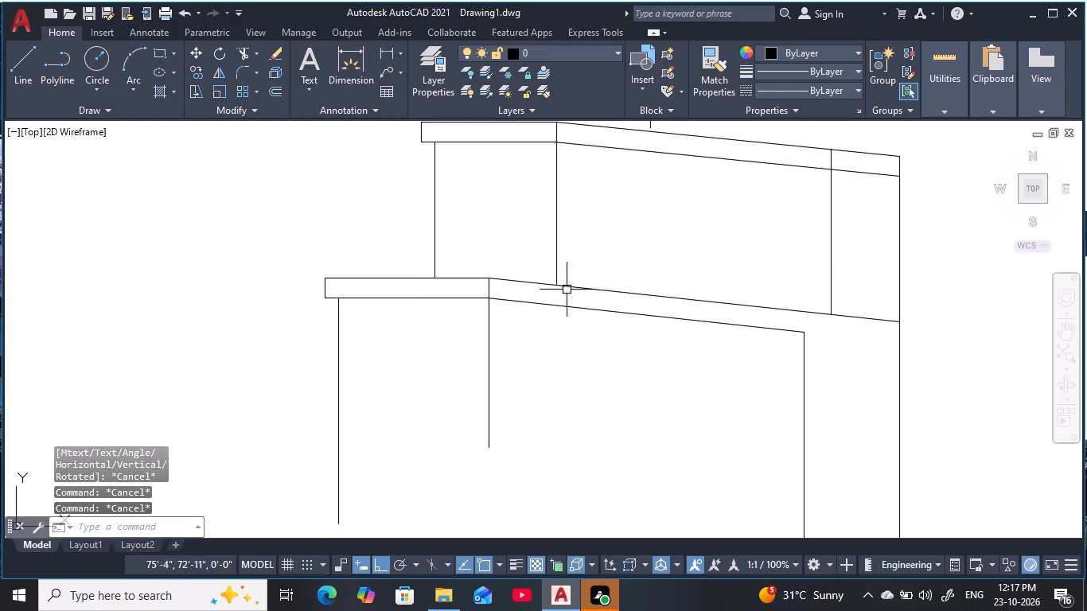
key("Escape")
key("Escape")
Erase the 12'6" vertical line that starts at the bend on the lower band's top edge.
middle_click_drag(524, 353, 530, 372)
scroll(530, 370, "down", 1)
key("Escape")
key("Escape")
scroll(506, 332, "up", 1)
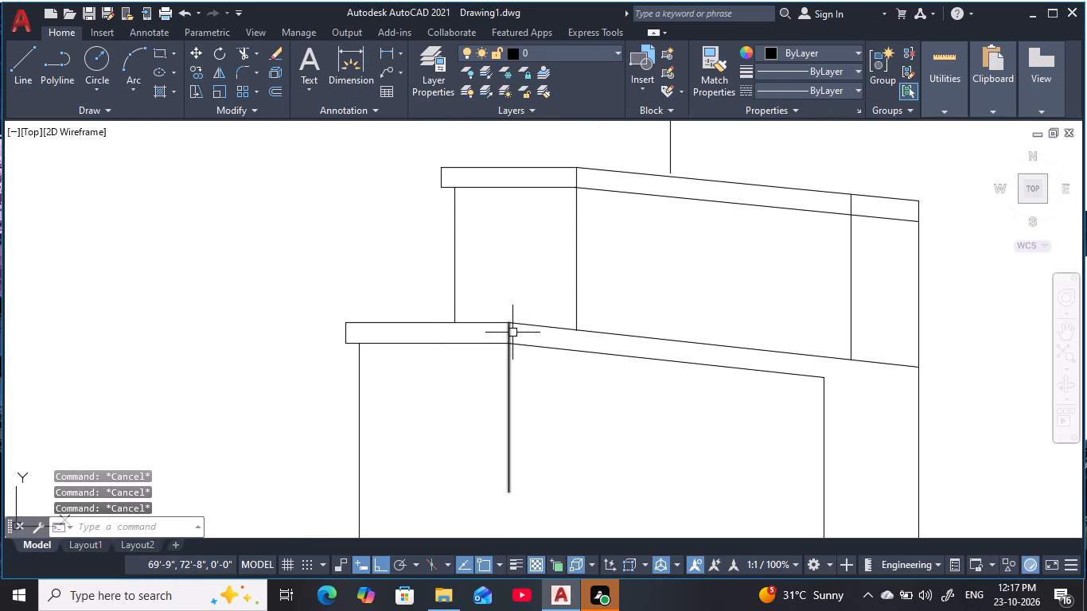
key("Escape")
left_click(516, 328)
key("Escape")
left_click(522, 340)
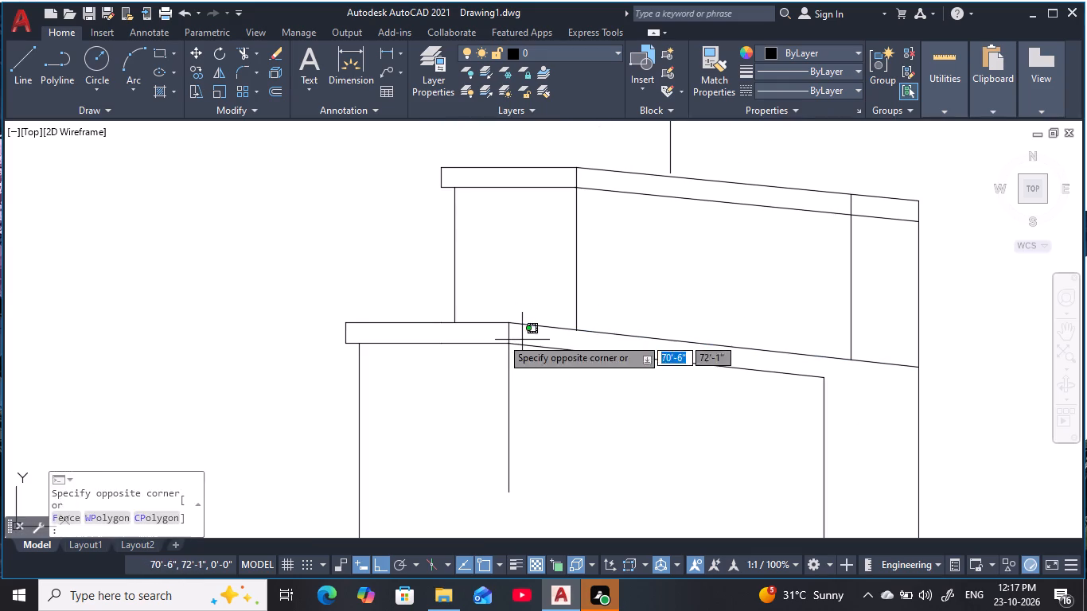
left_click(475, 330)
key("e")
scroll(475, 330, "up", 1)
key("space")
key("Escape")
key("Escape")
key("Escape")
Draw a 12'6" vertical line downward from the bend on the lower band's bottom edge.
middle_click_drag(547, 386, 453, 298)
key("Escape")
key("Escape")
type("l")
key("space")
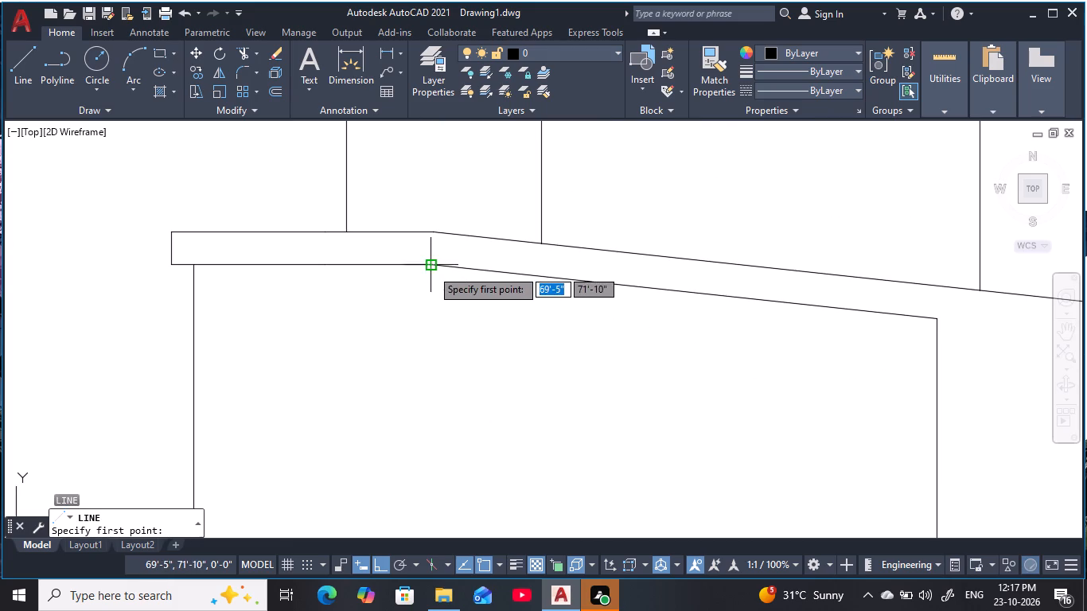
left_click(431, 269)
middle_click_drag(450, 394, 449, 345)
key("1")
key("2")
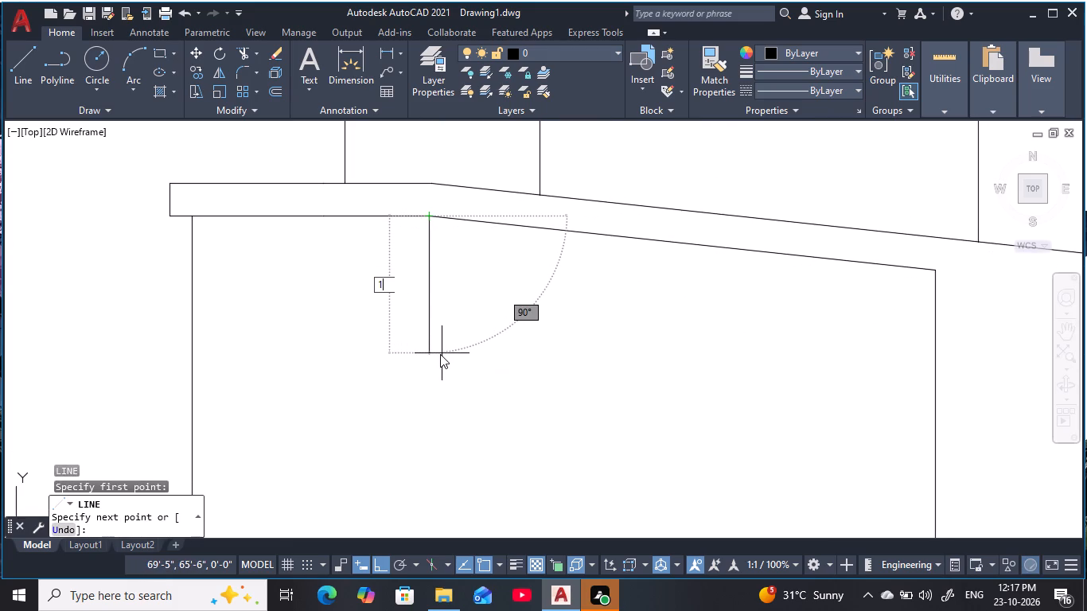
type("'6")
key("space")
scroll(446, 426, "down", 1)
middle_click_drag(446, 426, 441, 360)
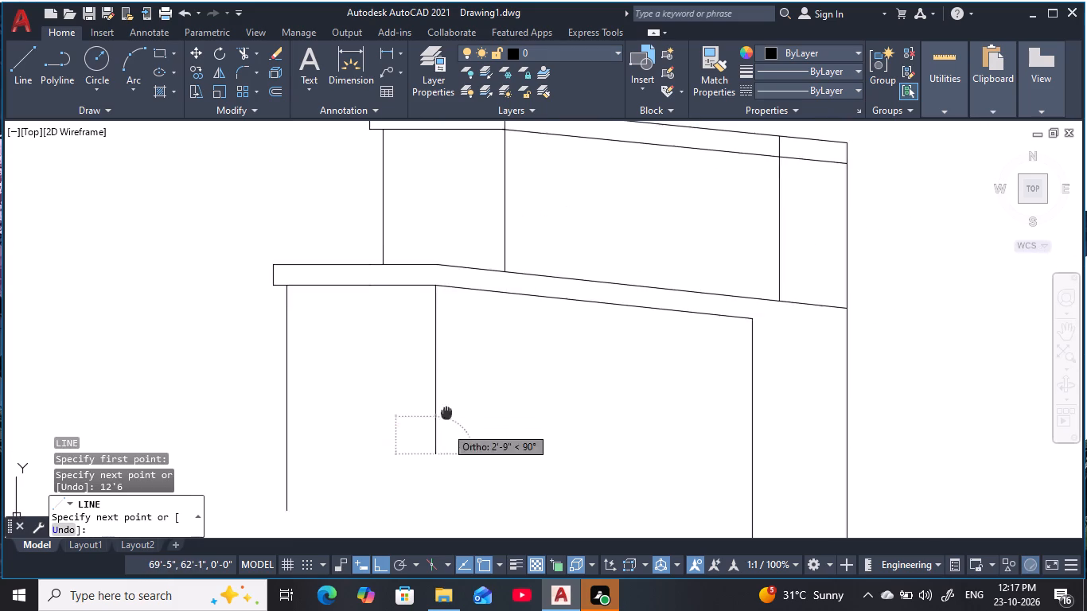
middle_click_drag(441, 360, 441, 348)
key("space")
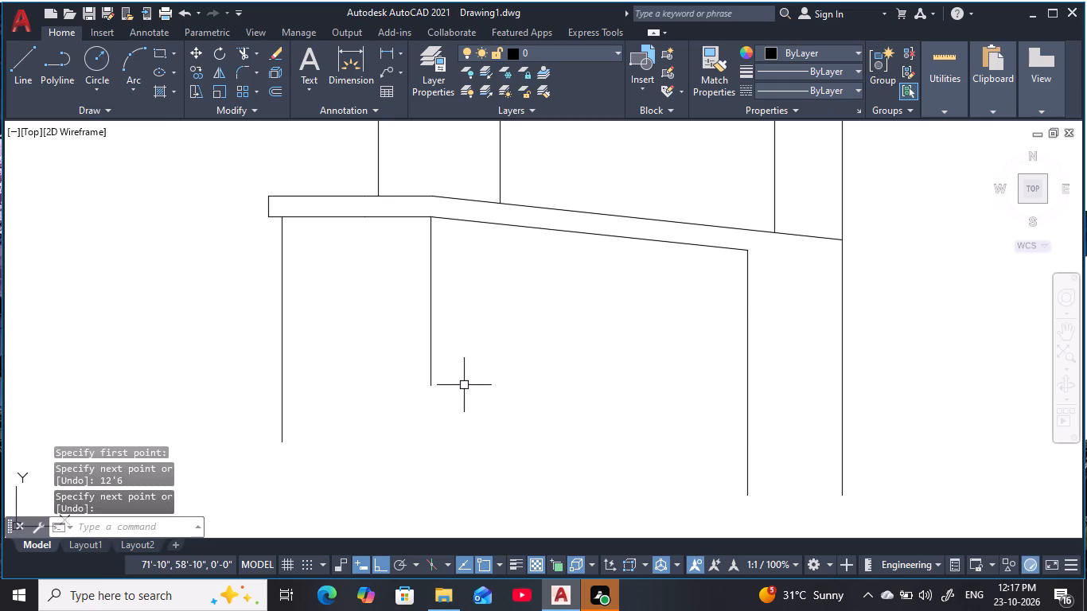
key("Escape")
key("Escape")
middle_click_drag(472, 384, 476, 394)
key("Escape")
key("Escape")
key("Escape")
key("Escape")
key("Escape")
key("Escape")
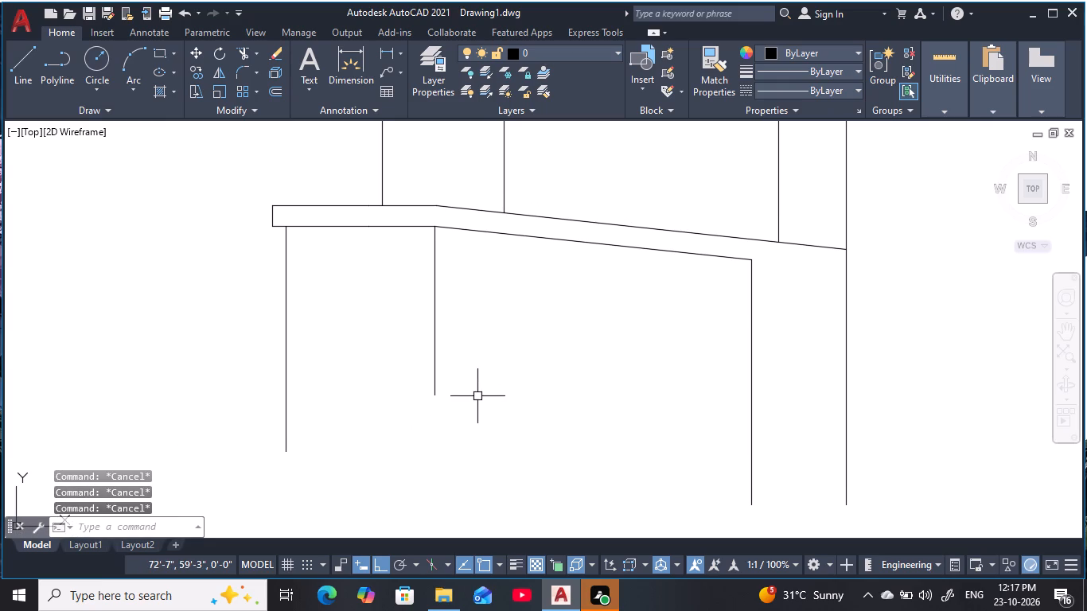
Draw a horizontal line from the lower end of the 12'6" vertical line to the tier's left wall line.
type("l")
key("space")
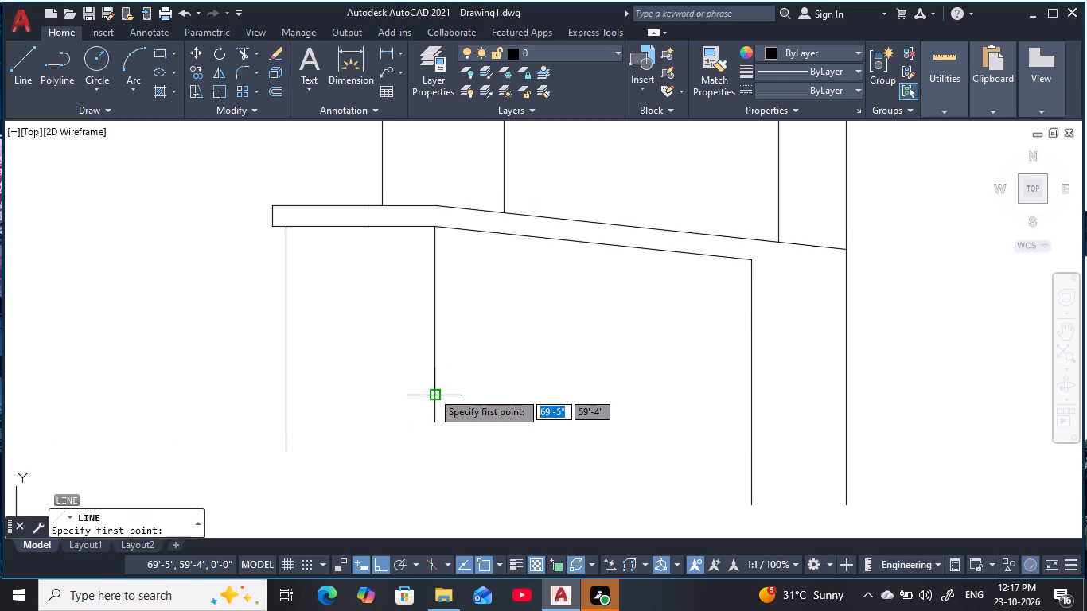
left_click(432, 393)
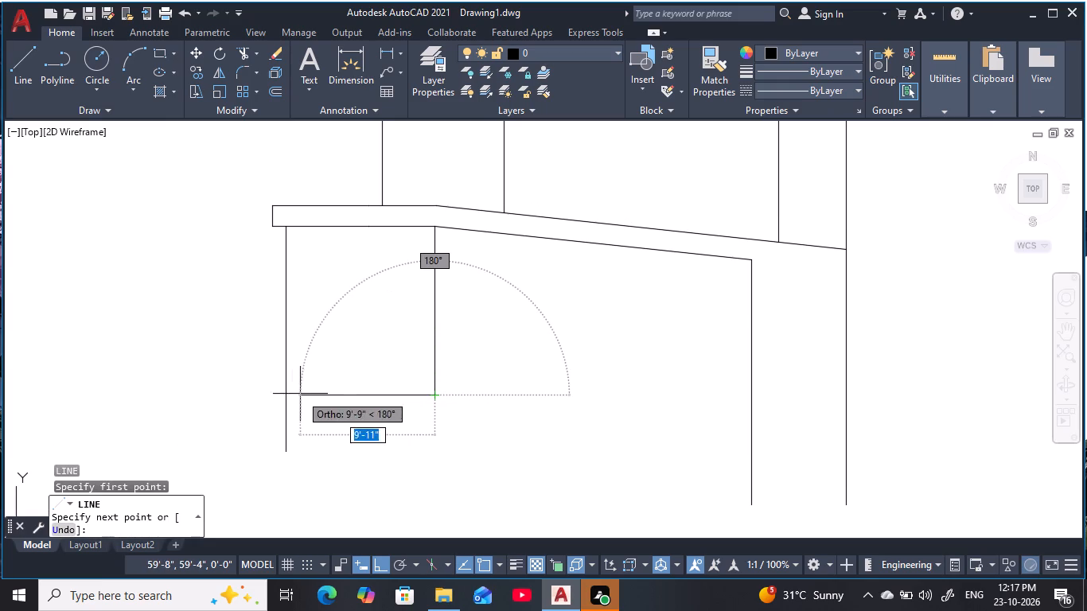
left_click(290, 395)
key("Escape")
key("Escape")
key("Escape")
key("space")
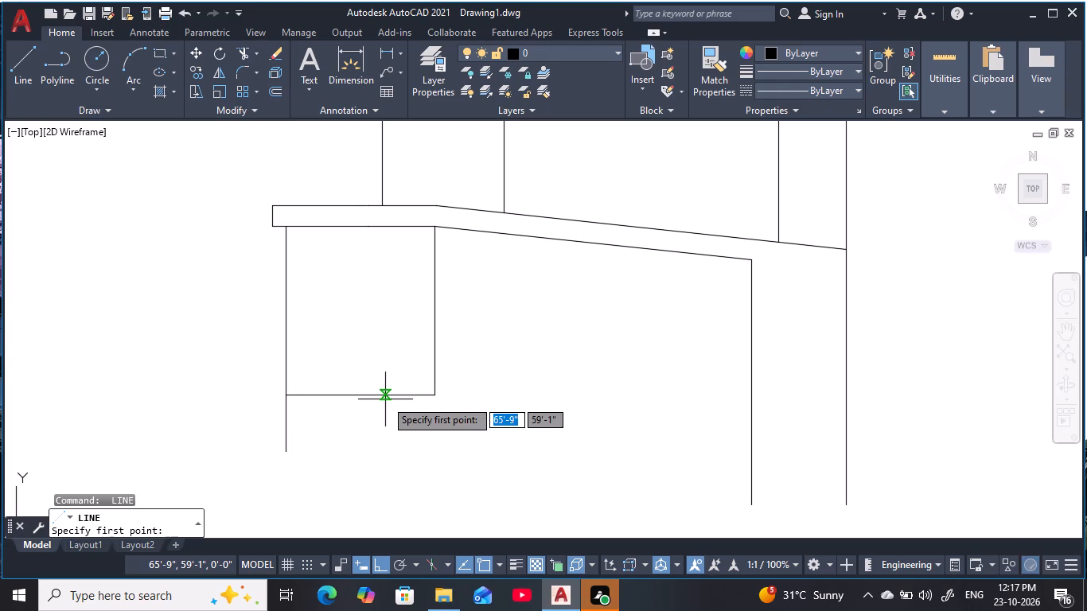
key("Escape")
key("Escape")
Extend the horizontal base line to the lower tier's right wall line.
key("e")
type("x")
key("space")
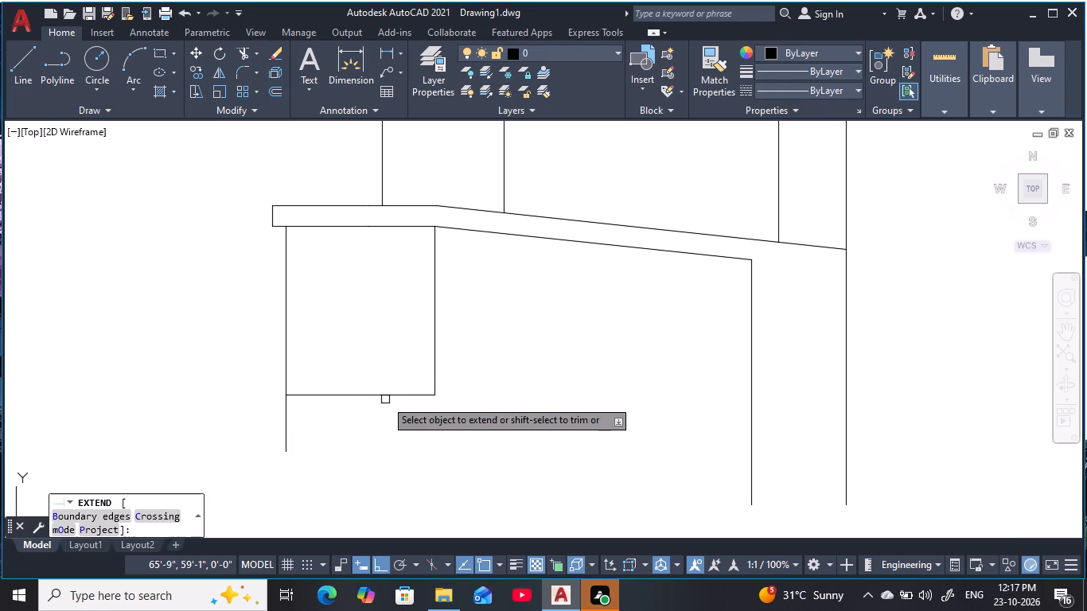
left_click(393, 396)
key("Escape")
key("Escape")
key("Escape")
key("Escape")
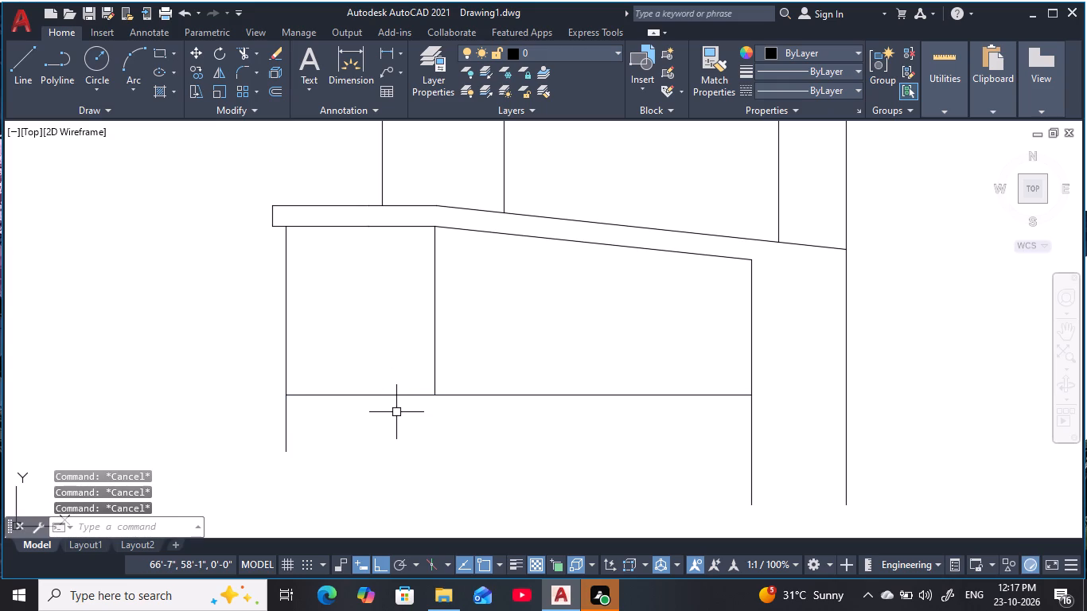
Trim the parts of the lower tier's left and right wall lines that run below the horizontal base line.
type("tr")
key("space")
left_click(392, 435)
left_click(268, 422)
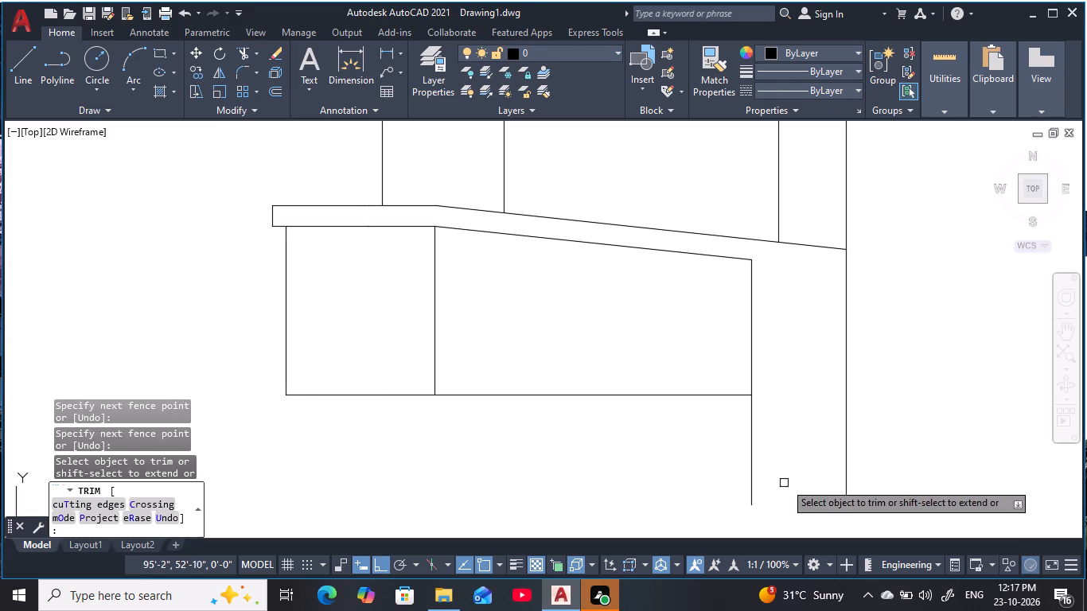
left_click(775, 455)
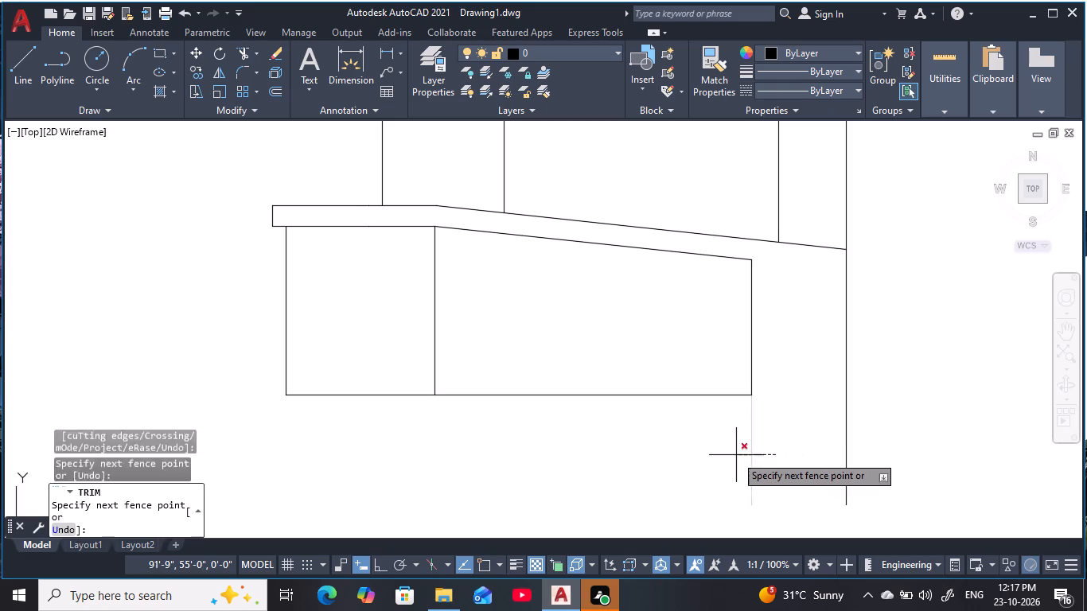
left_click(736, 455)
scroll(689, 445, "down", 1)
middle_click_drag(688, 445, 743, 524)
middle_click_drag(688, 461, 633, 434)
key("Escape")
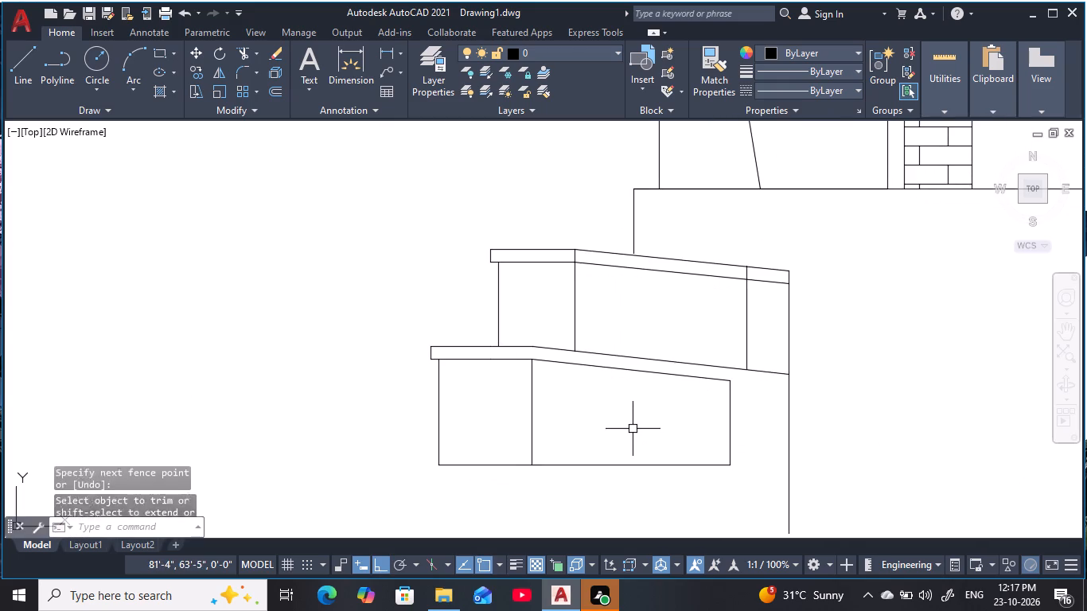
key("Escape")
key("Escape")
middle_click_drag(637, 423, 628, 430)
key("Escape")
key("Escape")
key("Escape")
key("Escape")
key("Escape")
key("Escape")
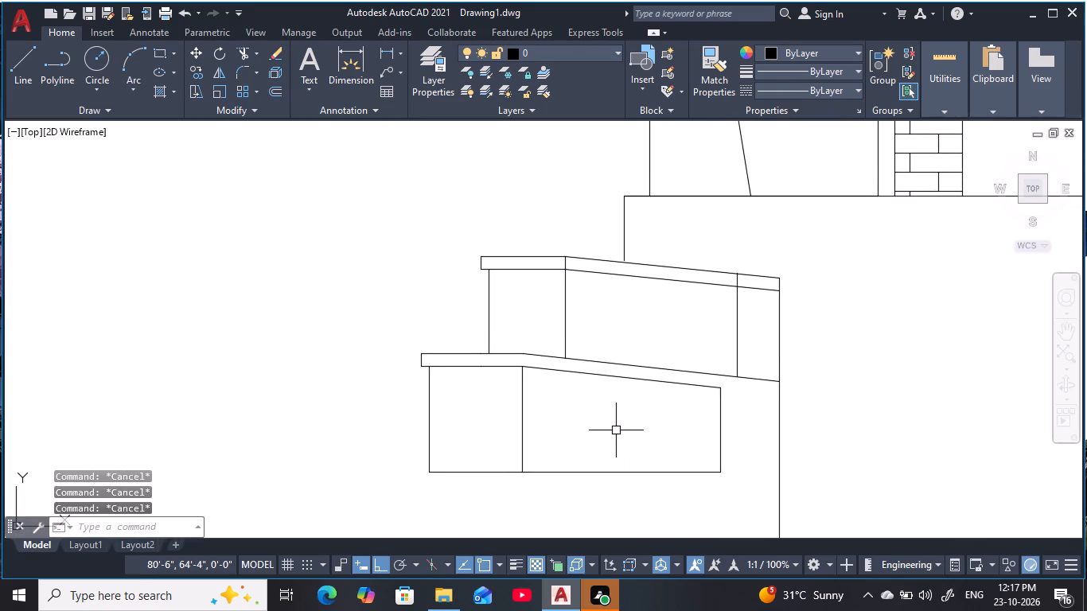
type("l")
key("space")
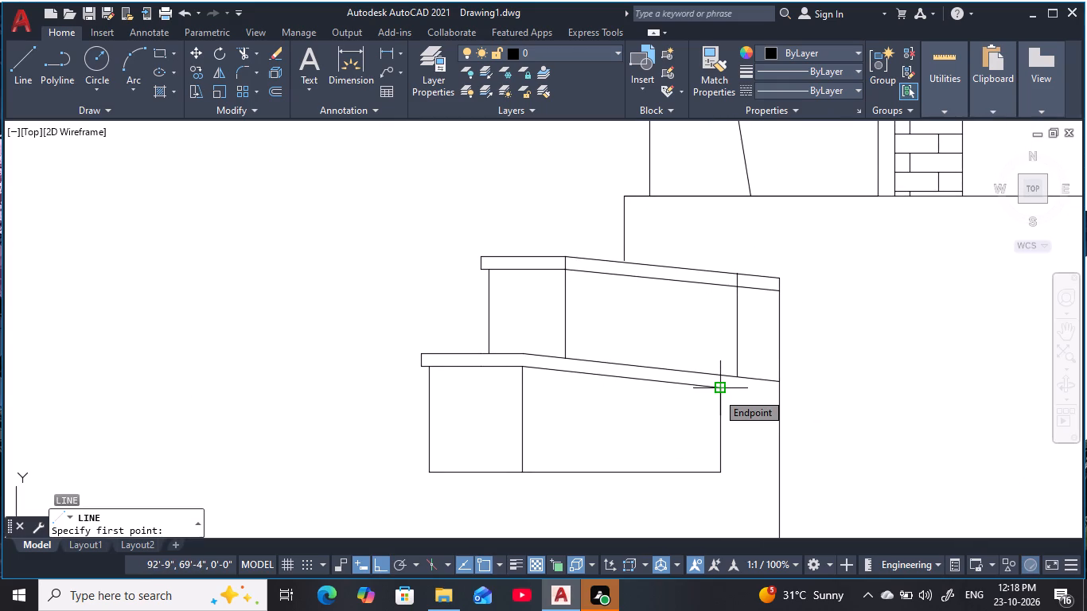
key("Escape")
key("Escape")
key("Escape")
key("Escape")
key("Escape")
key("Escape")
Offset the lower tier's right wall line 1'6" inward.
type("o 1")
key("apostrophe")
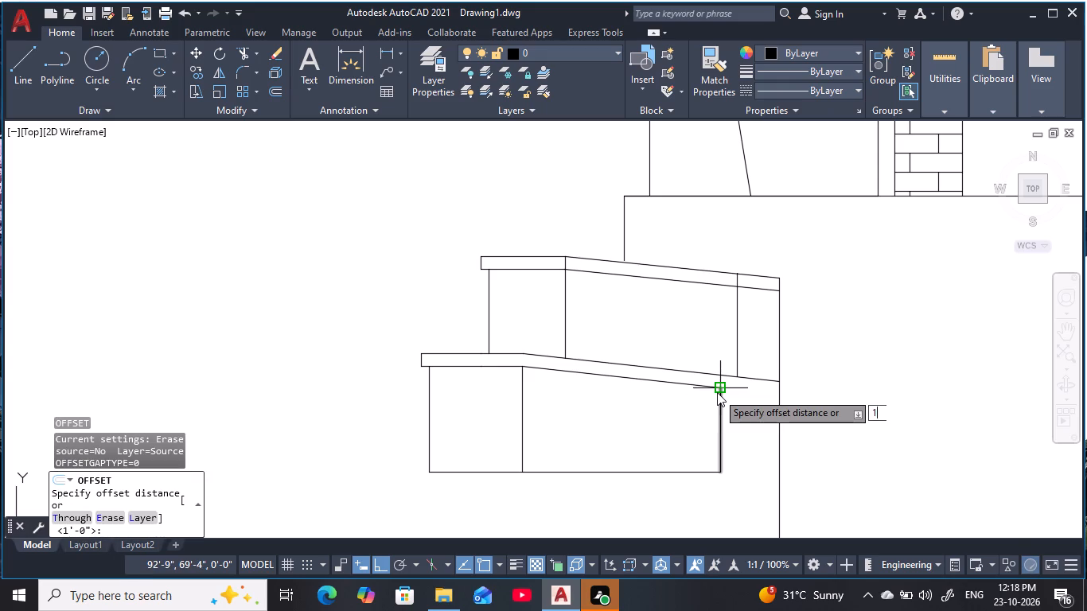
key("6")
key("space")
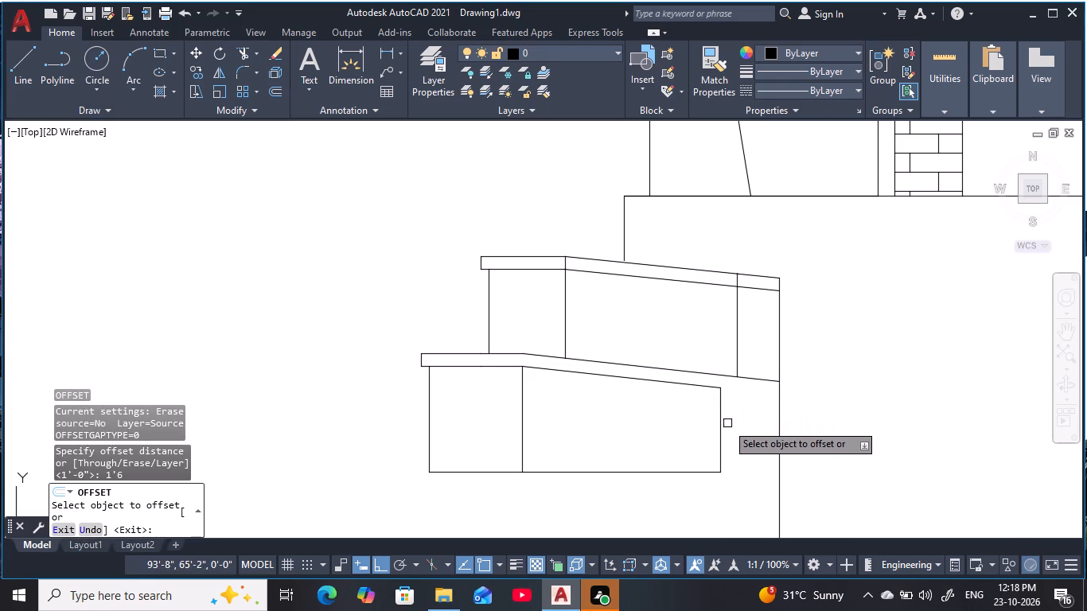
left_click(719, 426)
left_click(647, 444)
key("Escape")
key("Escape")
key("Escape")
key("Escape")
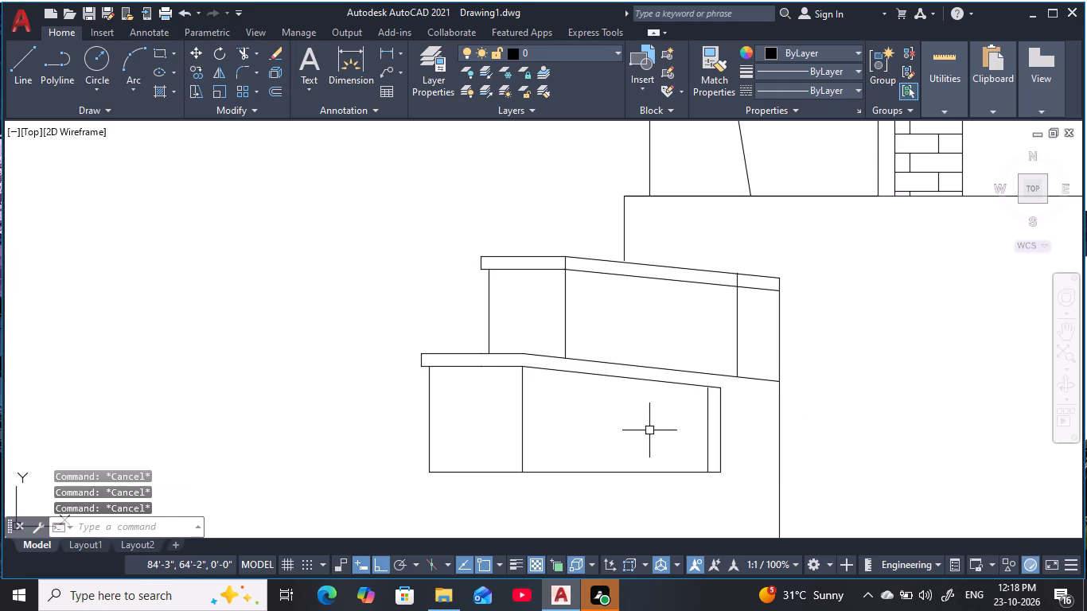
key("Escape")
key("Escape")
key("Escape")
key("Escape")
key("Escape")
key("Escape")
key("Escape")
Draw a horizontal line along the lower band's bottom edge from the bend to the tier's left wall line.
type("l")
key("space")
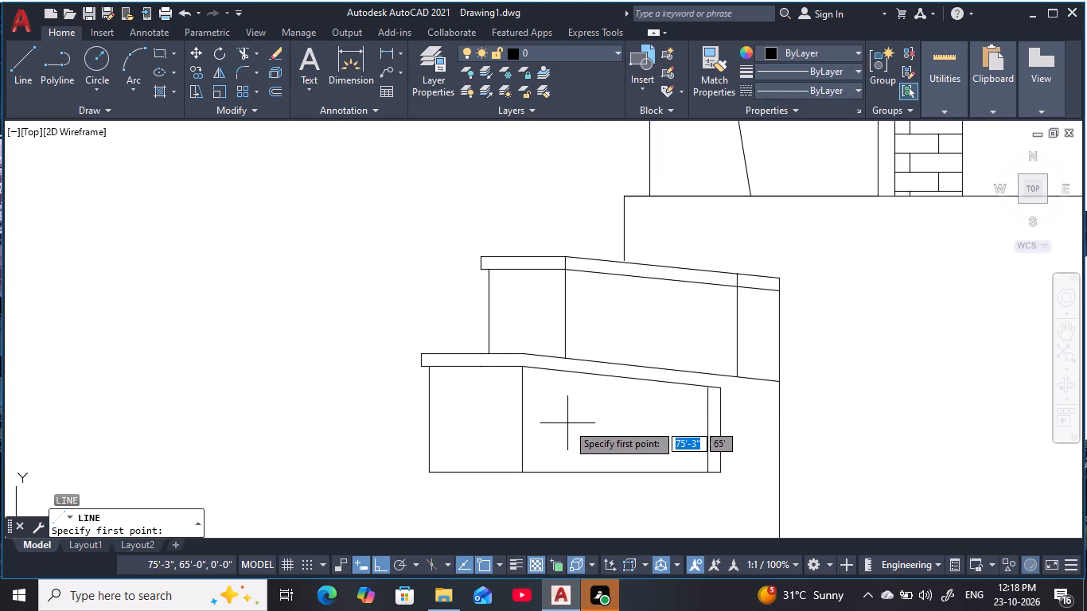
scroll(516, 376, "up", 1)
middle_click_drag(516, 380, 519, 387)
key("Escape")
key("Escape")
key("Escape")
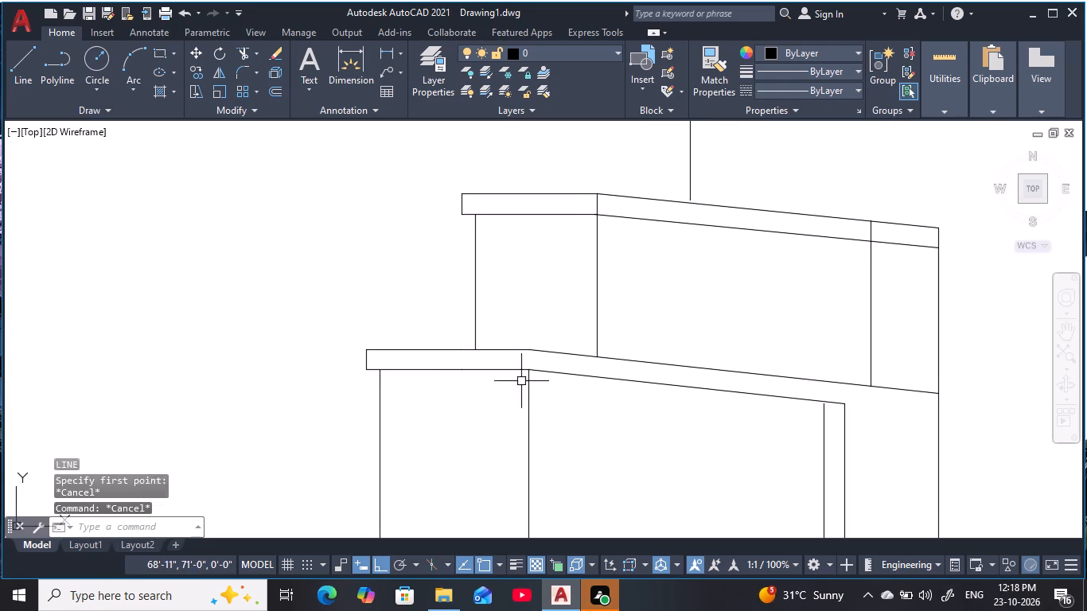
key("Escape")
key("space")
left_click(531, 372)
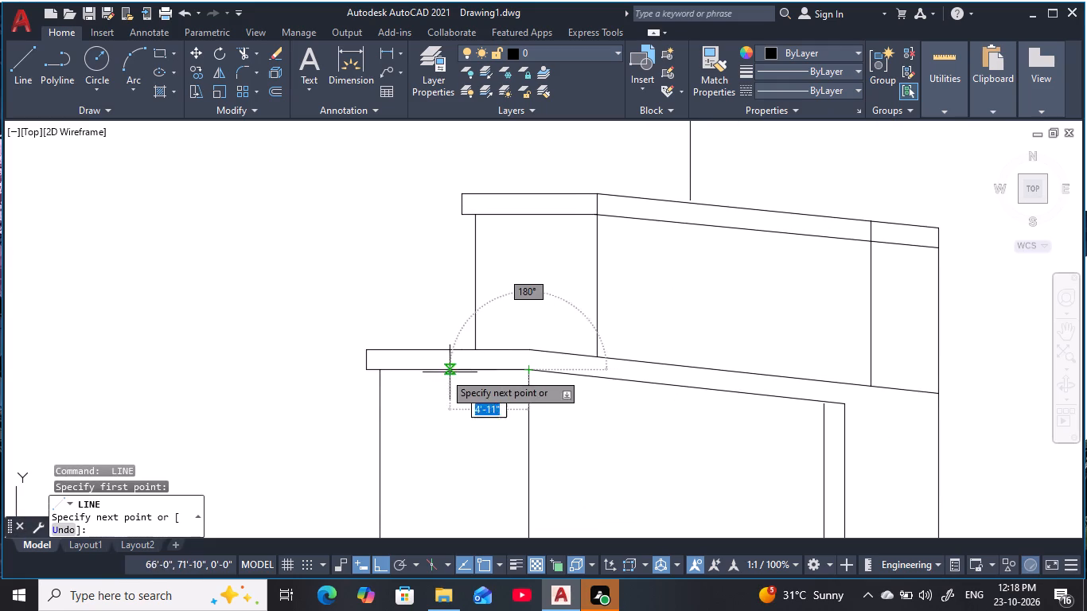
left_click(380, 368)
key("Escape")
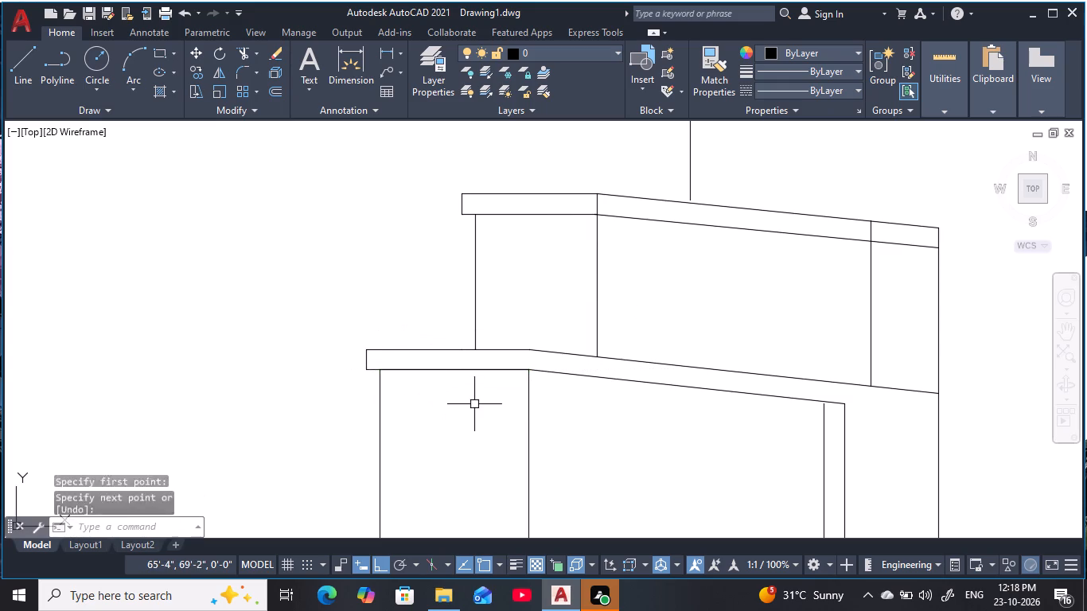
key("Escape")
key("Escape")
key("Escape")
key("Escape")
key("Escape")
key("Escape")
key("Escape")
key("Escape")
key("Escape")
key("Escape")
key("Escape")
key("Escape")
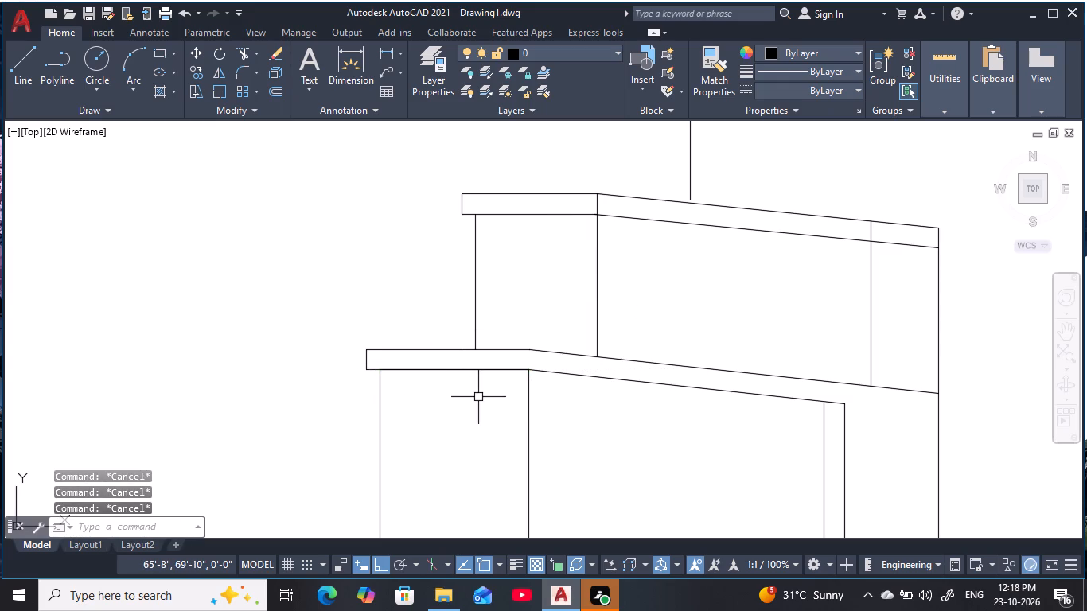
key("Escape")
key("Escape")
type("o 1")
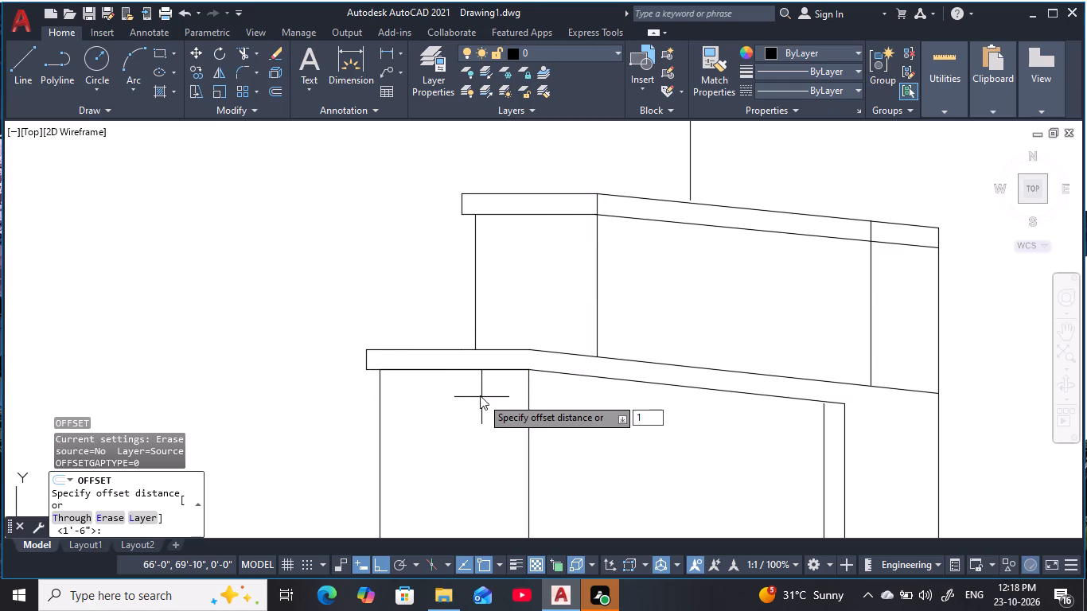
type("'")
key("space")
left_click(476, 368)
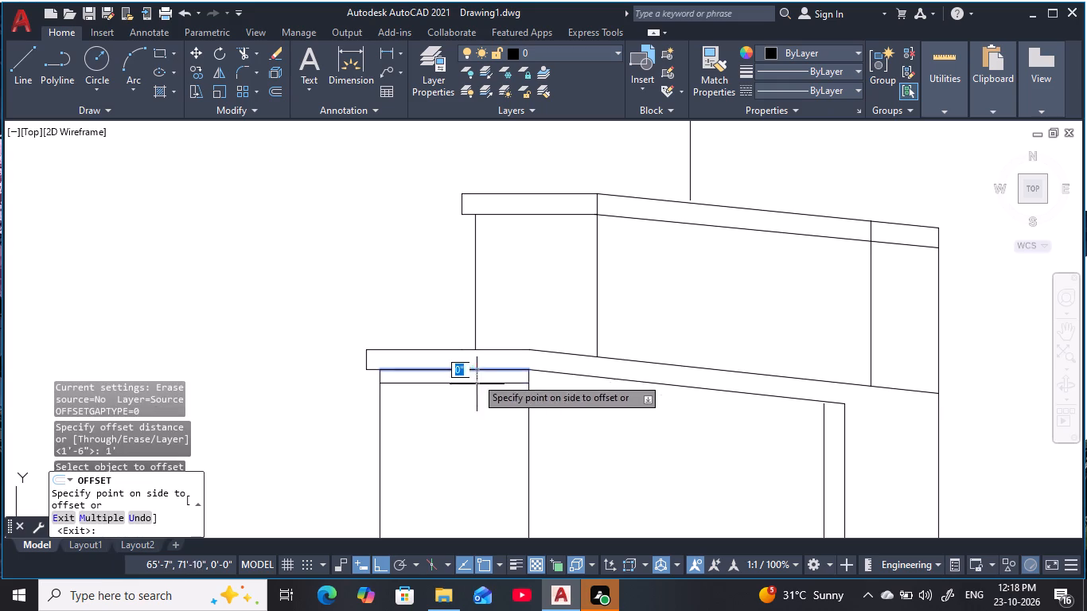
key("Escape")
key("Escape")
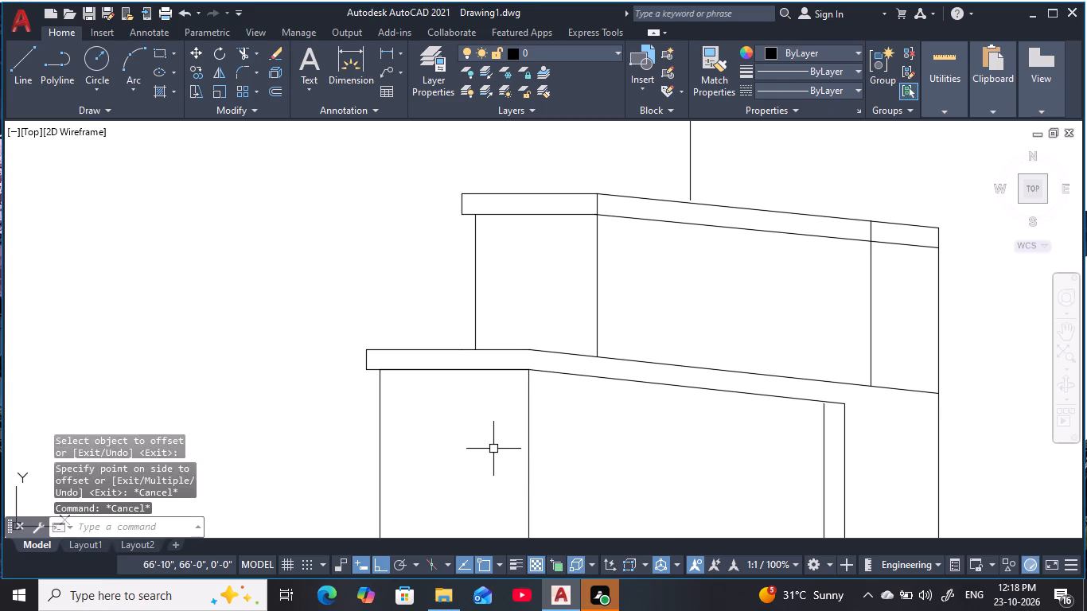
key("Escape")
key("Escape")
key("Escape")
Offset the left panel's top line downward four times at 2'6" spacing using the Multiple option.
type("o")
key("space")
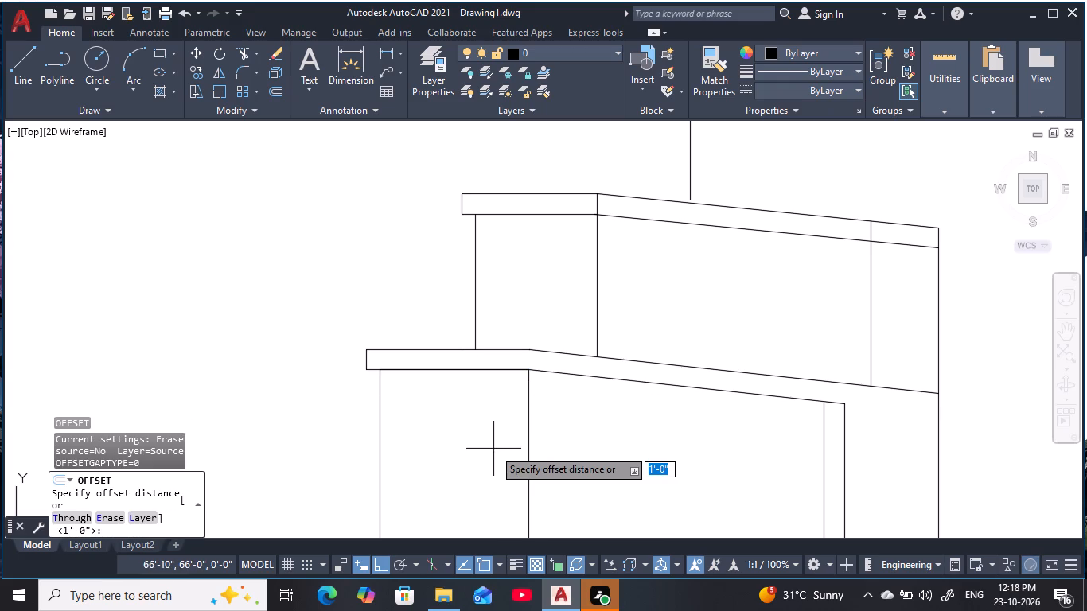
type("2'")
type("6")
key("space")
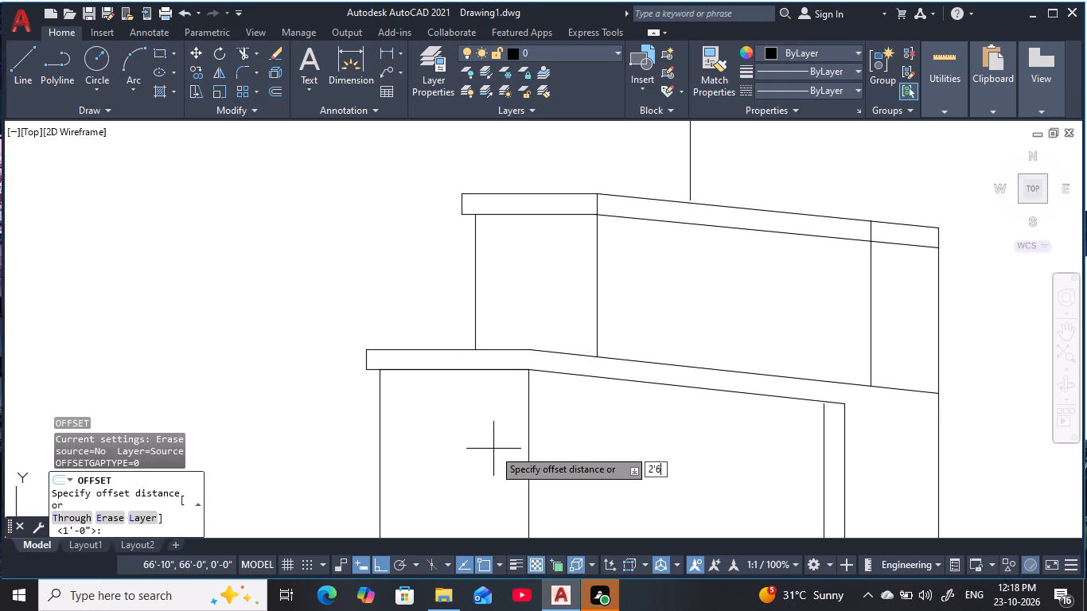
left_click(493, 369)
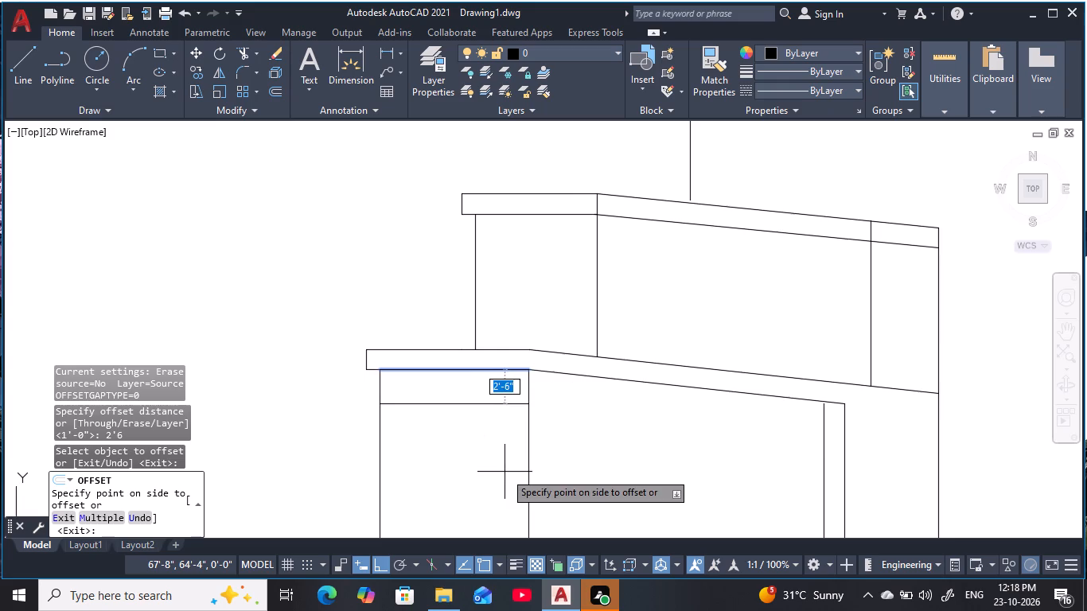
middle_click_drag(505, 472, 520, 386)
key("m")
key("space")
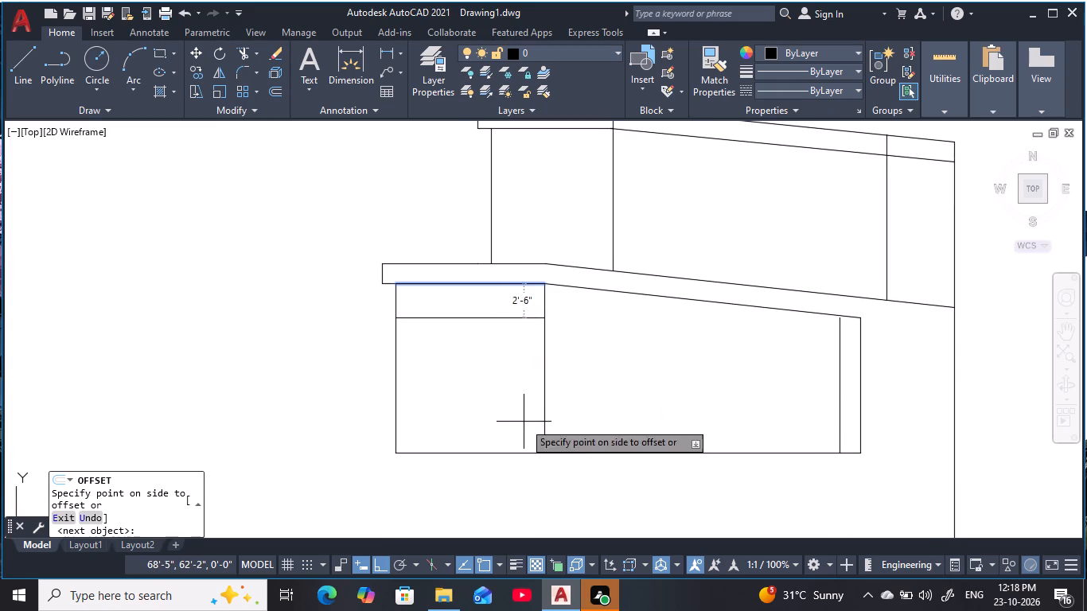
left_click(512, 427)
left_click(510, 438)
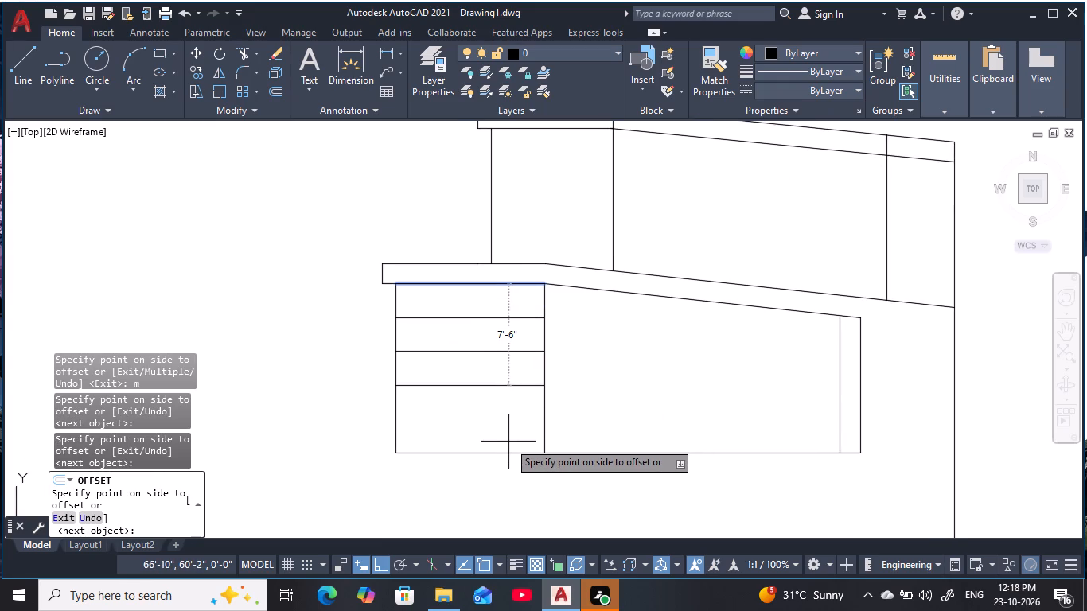
left_click(508, 442)
left_click(516, 465)
key("Escape")
key("Escape")
key("Escape")
middle_click_drag(512, 414, 501, 434)
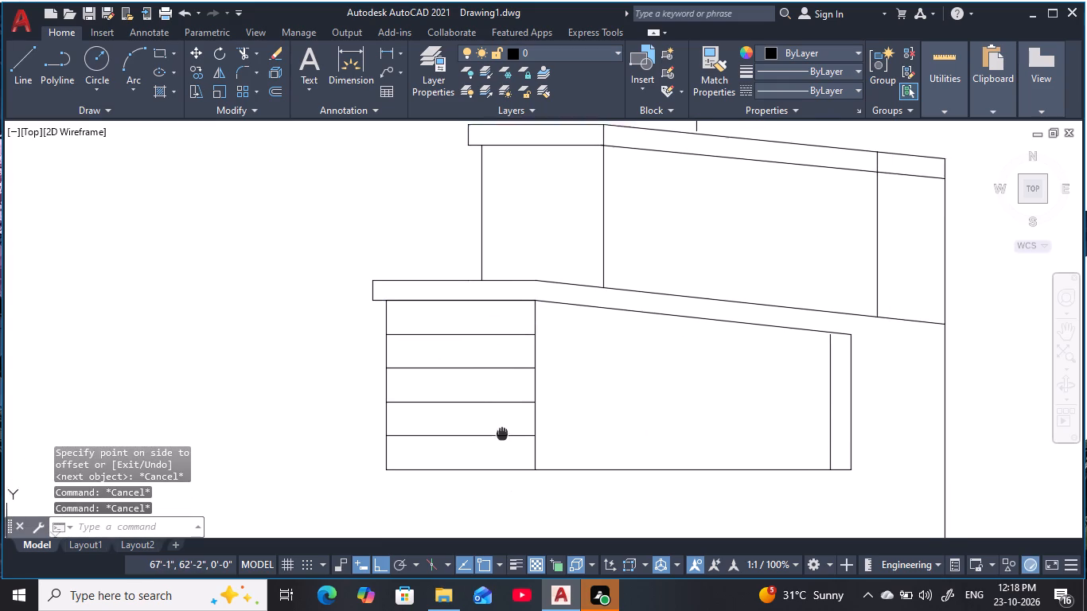
middle_click_drag(501, 434, 491, 453)
key("Escape")
key("Escape")
key("Escape")
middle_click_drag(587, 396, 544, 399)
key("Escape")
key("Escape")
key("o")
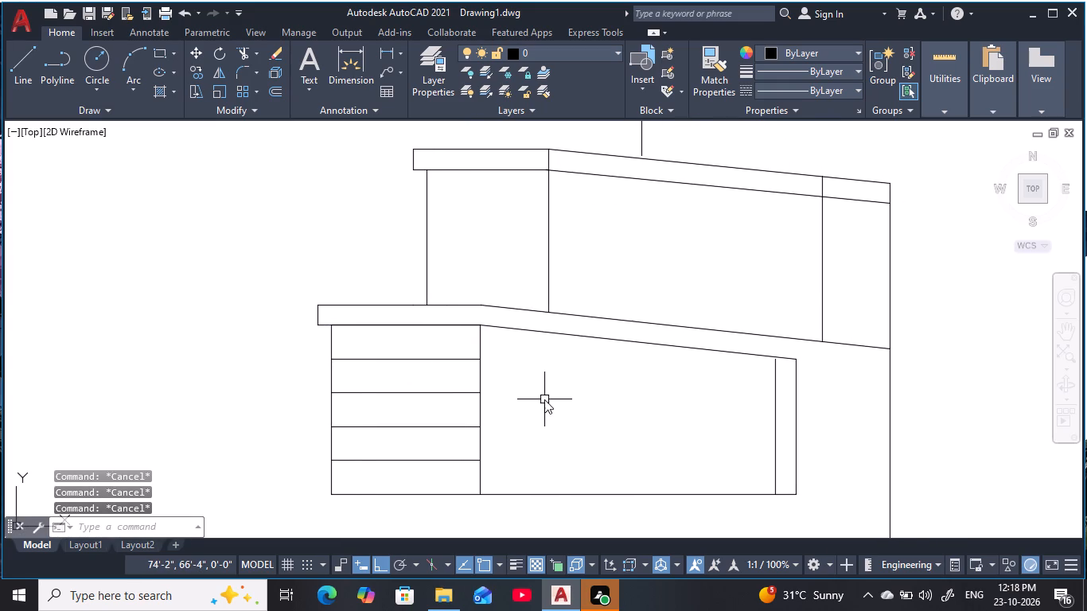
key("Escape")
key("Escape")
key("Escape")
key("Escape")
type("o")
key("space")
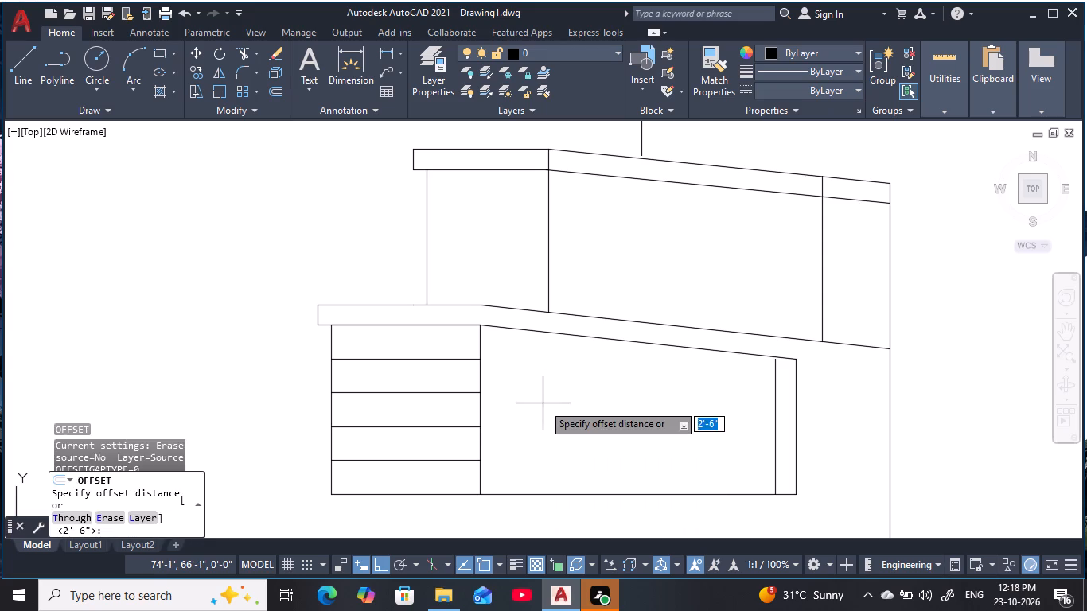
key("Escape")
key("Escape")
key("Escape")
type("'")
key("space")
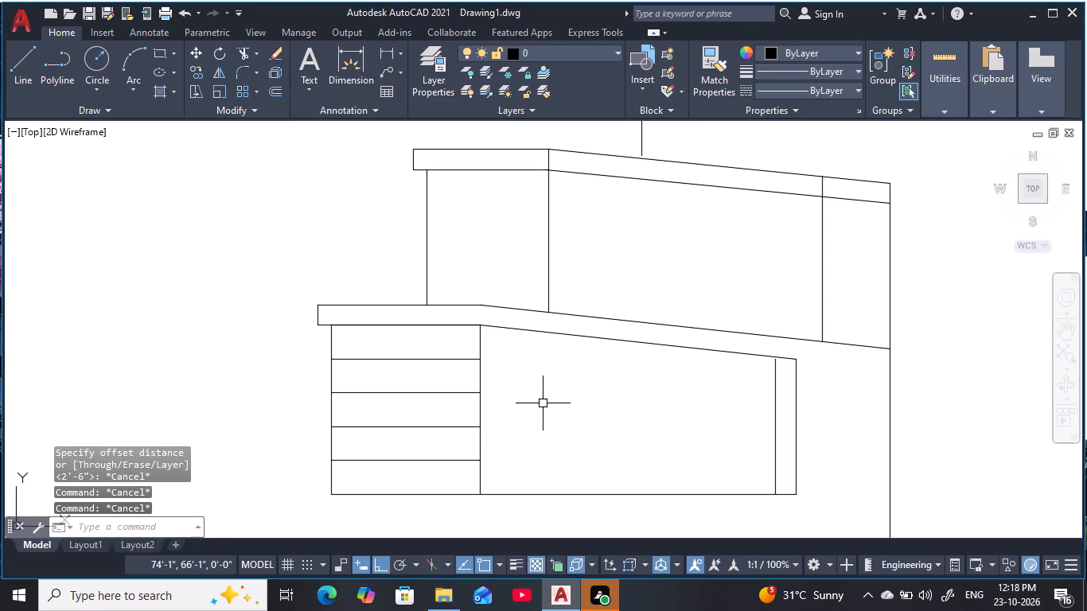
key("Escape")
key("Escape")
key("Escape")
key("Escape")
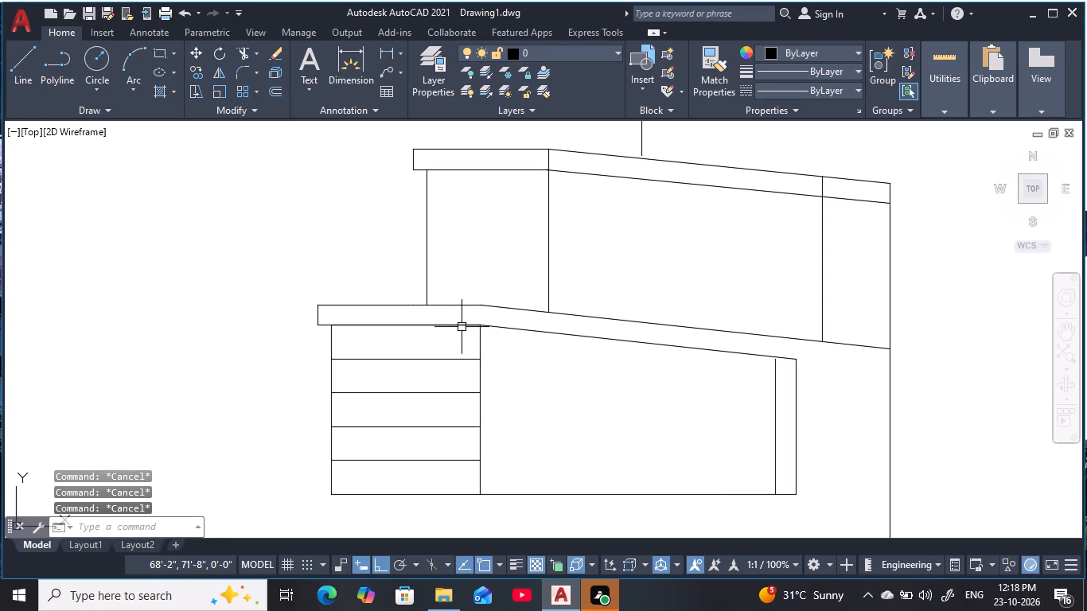
Erase the source line of the offsets along the left panel's top edge.
left_click(461, 326)
key("e")
key("space")
key("Escape")
key("Escape")
key("Escape")
key("Escape")
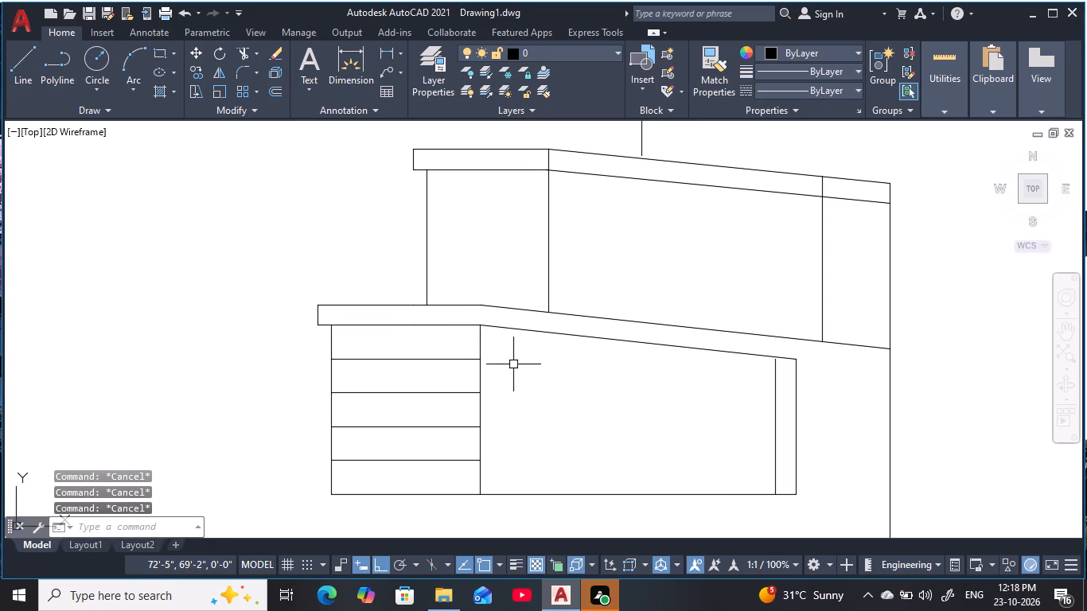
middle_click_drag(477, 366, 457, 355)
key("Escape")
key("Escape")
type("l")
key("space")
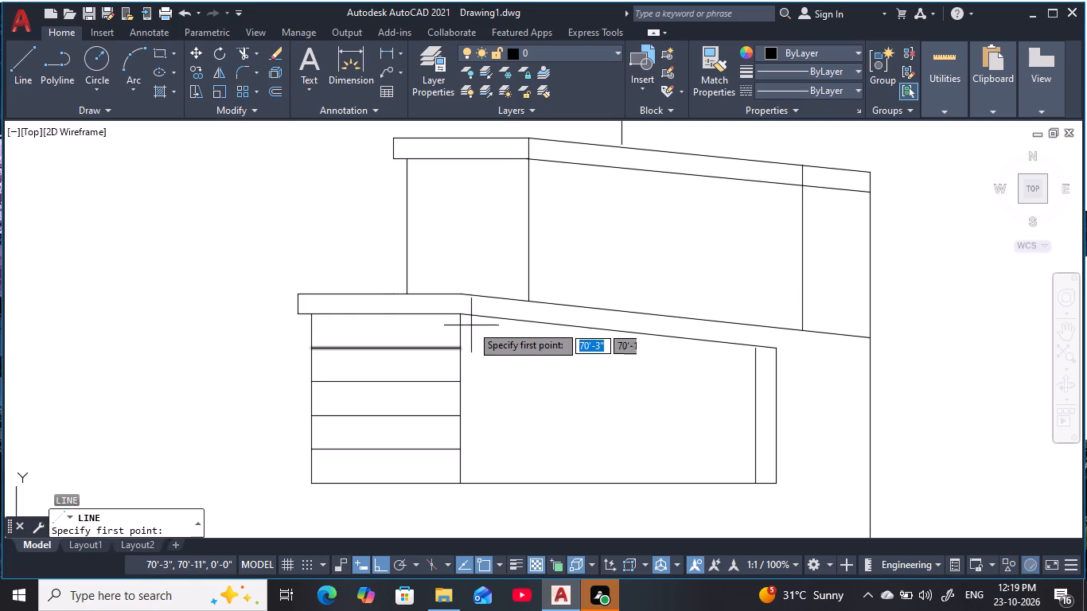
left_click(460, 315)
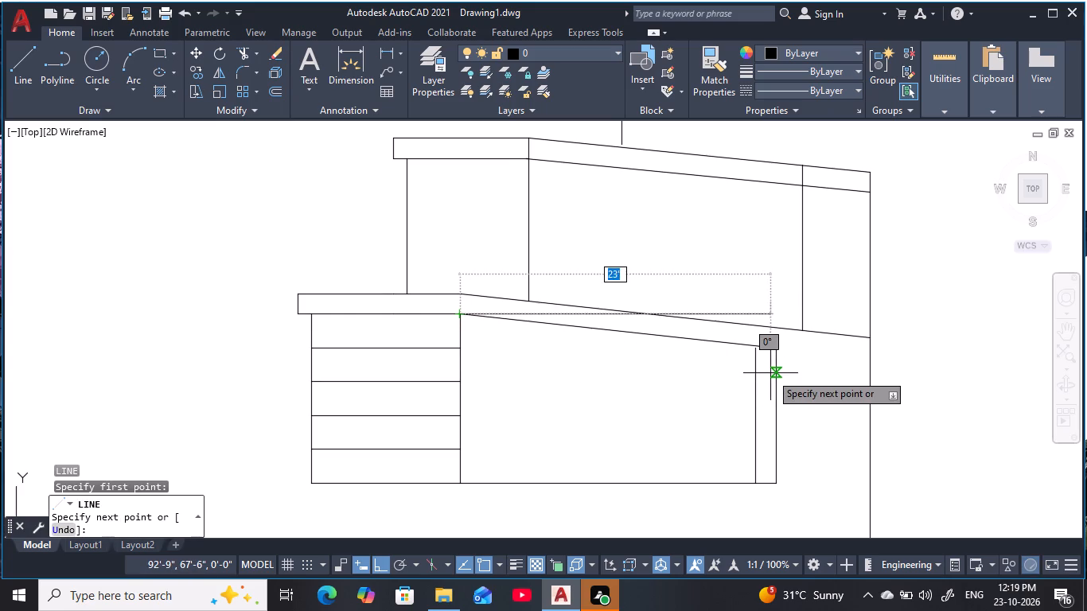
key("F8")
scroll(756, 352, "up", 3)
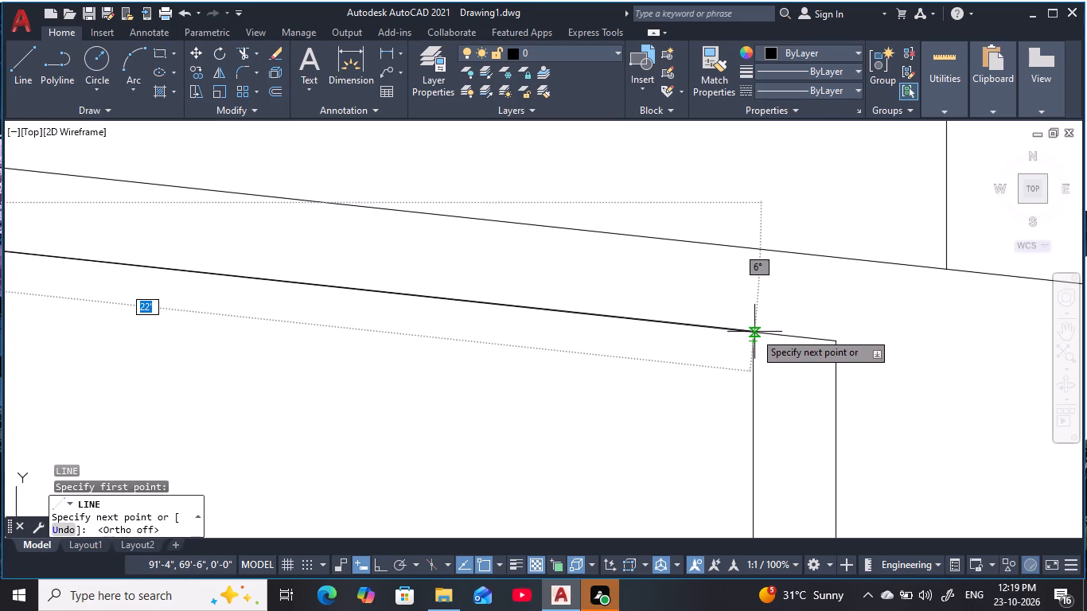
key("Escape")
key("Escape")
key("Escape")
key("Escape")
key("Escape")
Extend the lower tier's inner right wall line up to the sloping band's bottom edge.
type("ex")
key("space")
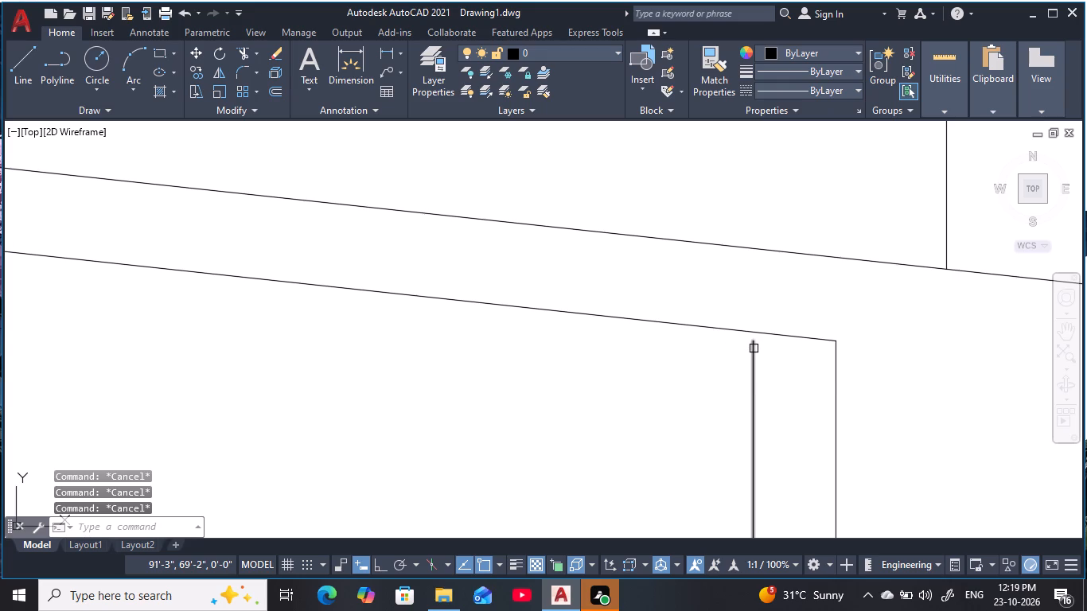
left_click(756, 358)
key("Escape")
key("Escape")
Draw a sloping line along the lower band's bottom edge from the bend to the top of the inner right wall line.
middle_click_drag(520, 414, 631, 422)
scroll(625, 424, "down", 1)
middle_click(637, 420)
scroll(638, 419, "down", 1)
middle_click_drag(640, 418, 670, 421)
key("Escape")
key("Escape")
key("Escape")
key("l")
key("space")
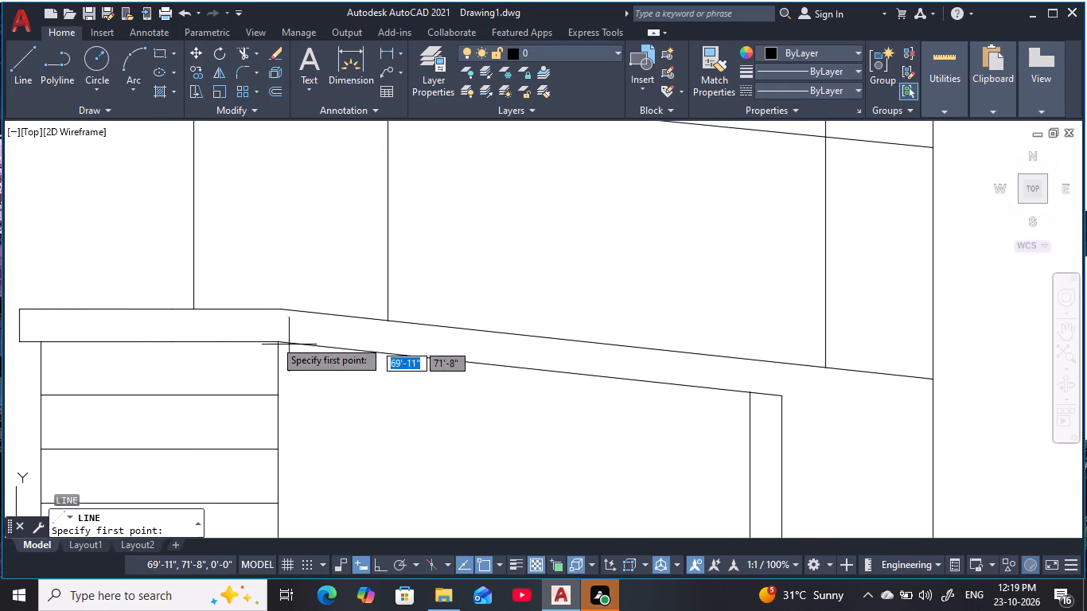
left_click(275, 340)
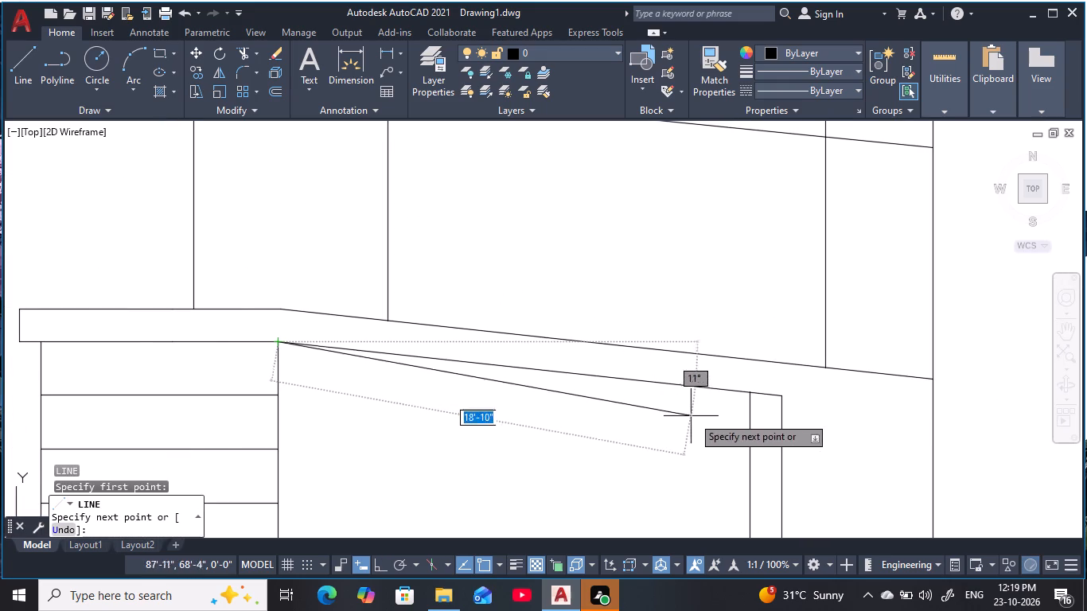
left_click(747, 395)
key("Escape")
key("Escape")
Offset the sloping line downward four times in succession at 2'6" spacing across the lower tier's right panel.
scroll(562, 470, "down", 1)
middle_click_drag(562, 470, 564, 430)
scroll(544, 376, "up", 4)
scroll(551, 384, "down", 3)
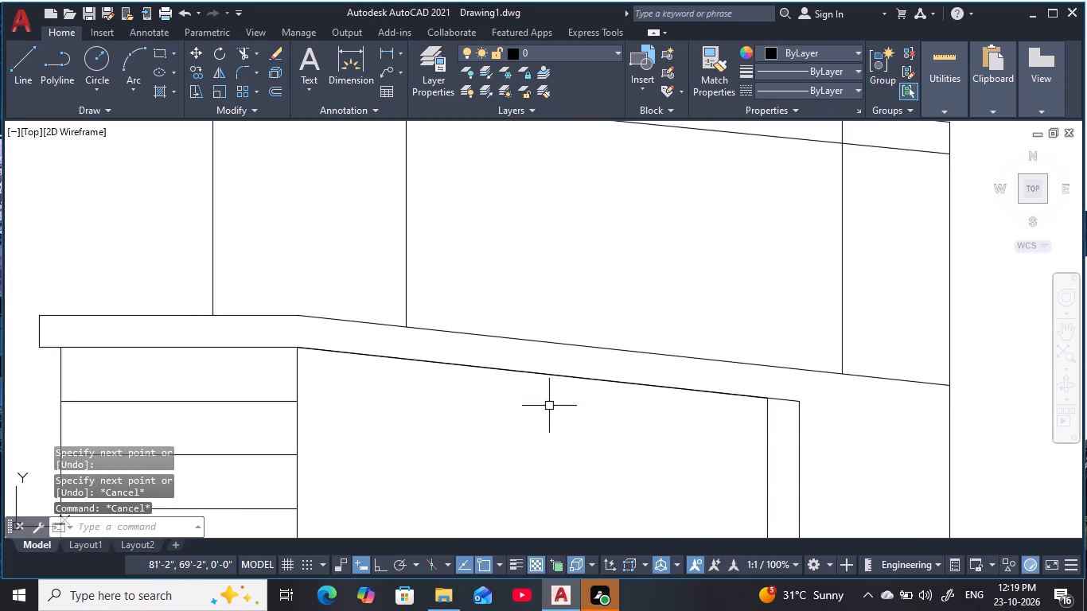
scroll(551, 419, "down", 1)
middle_click_drag(550, 420, 525, 363)
key("Escape")
key("Escape")
key("Escape")
key("o")
key("space")
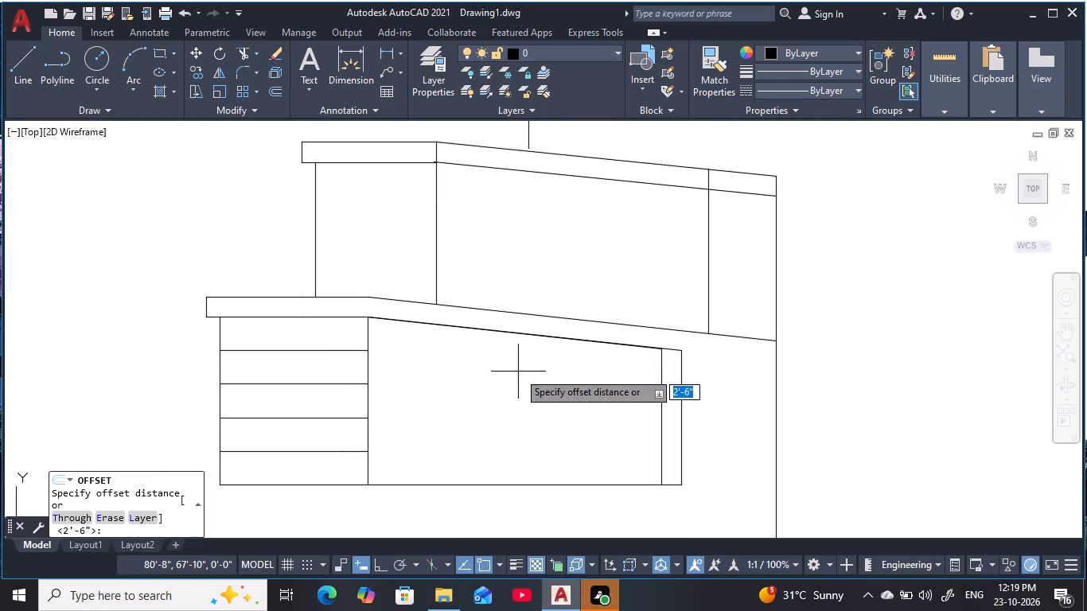
type("2'")
type("6")
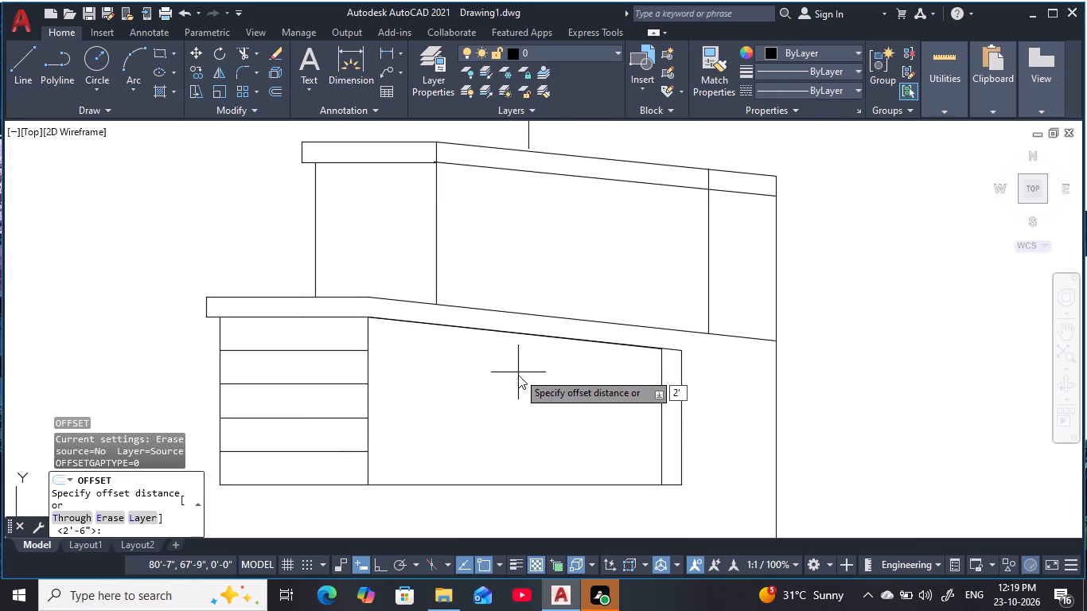
key("space")
left_click(532, 335)
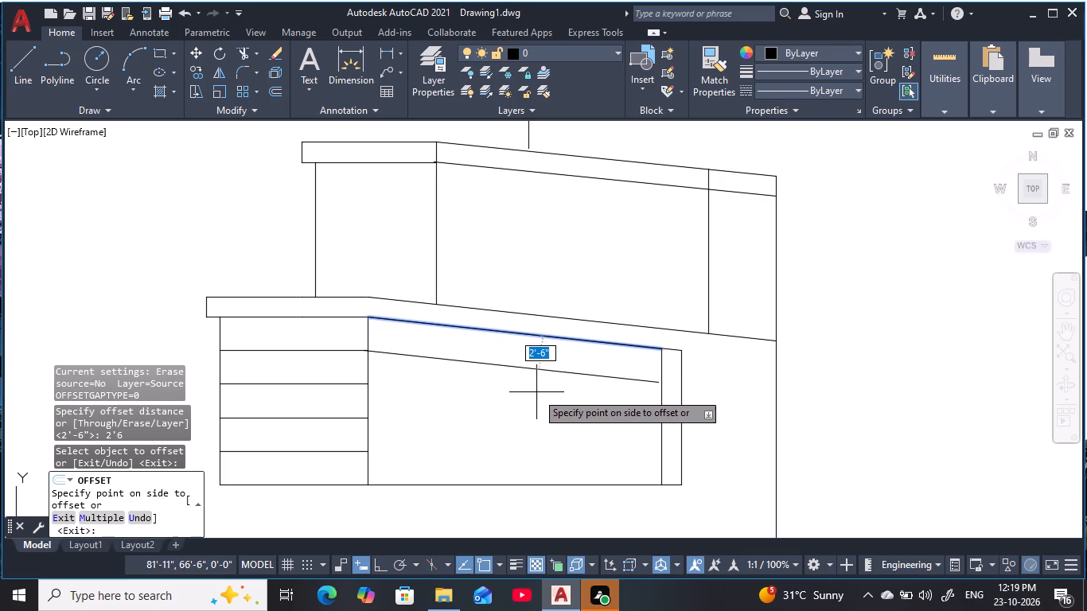
left_click(539, 405)
left_click(551, 372)
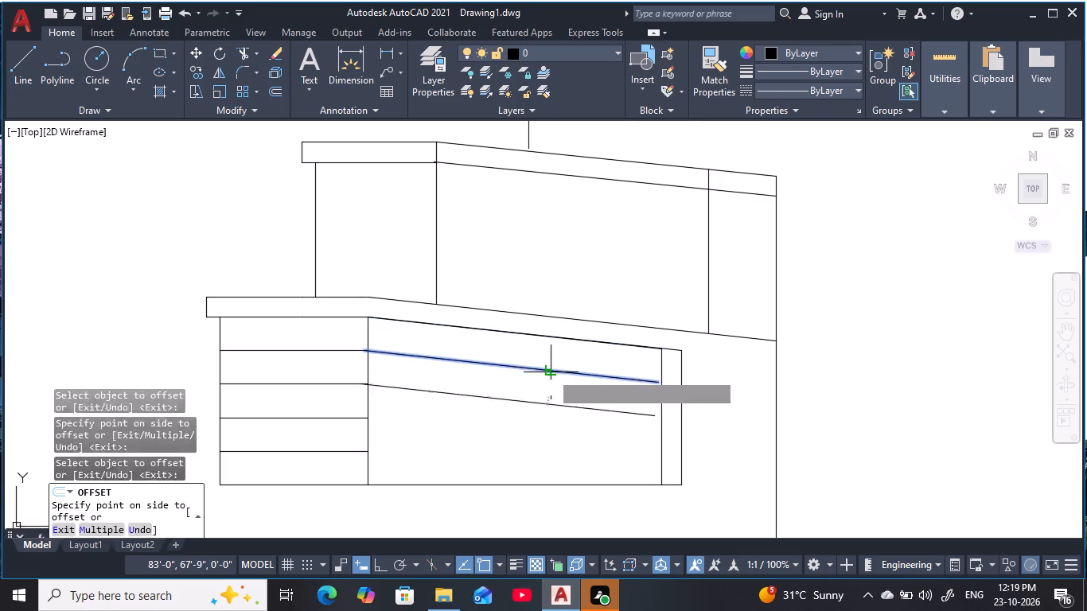
left_click(551, 416)
left_click(554, 403)
left_click(548, 452)
left_click(537, 433)
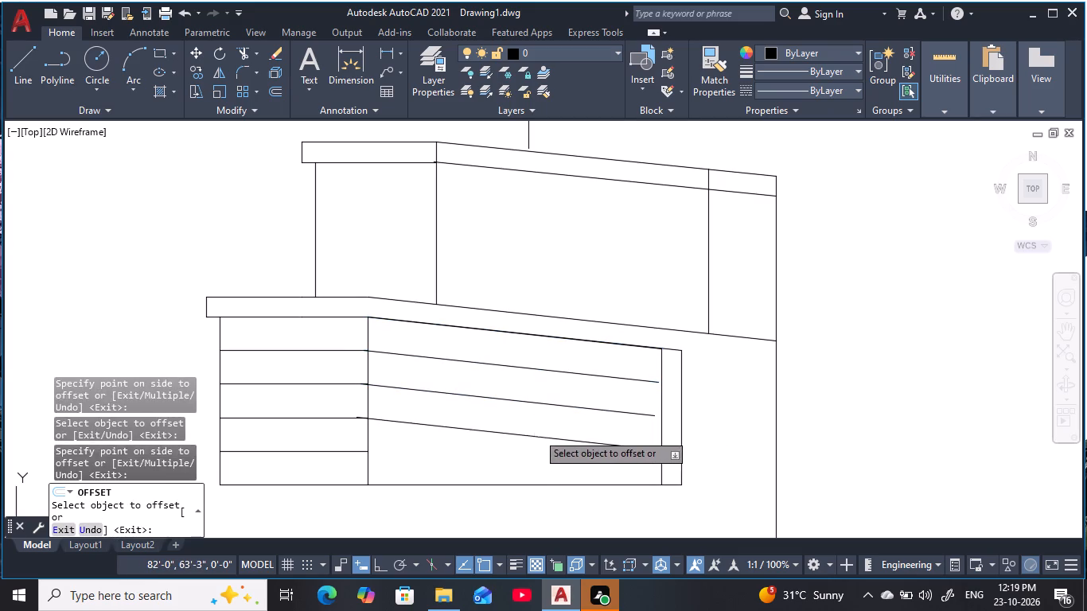
left_click(542, 438)
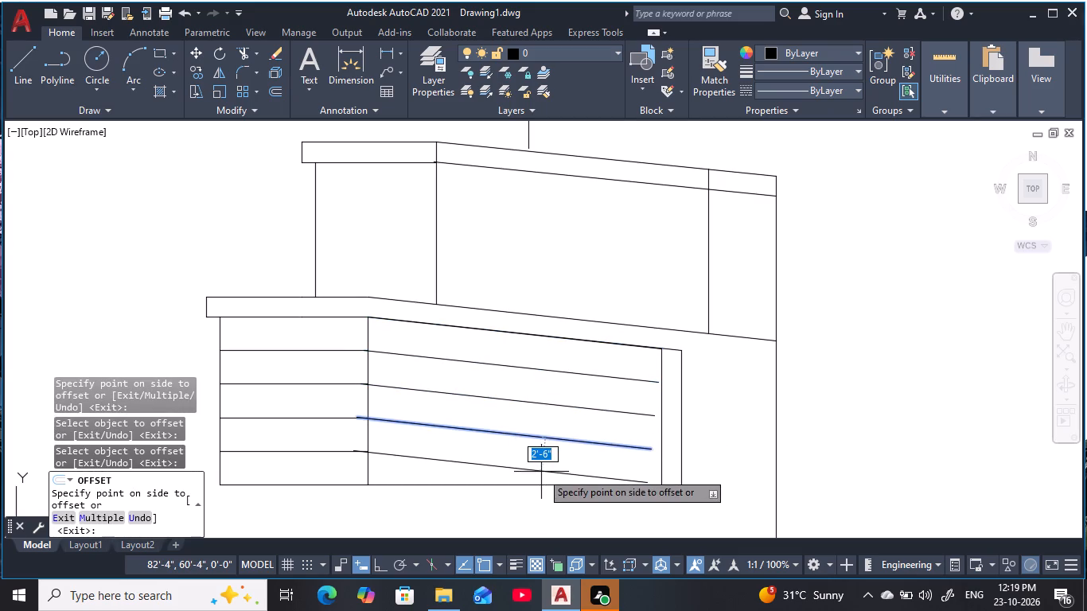
left_click(541, 472)
key("Escape")
key("Escape")
key("Escape")
key("Escape")
key("Escape")
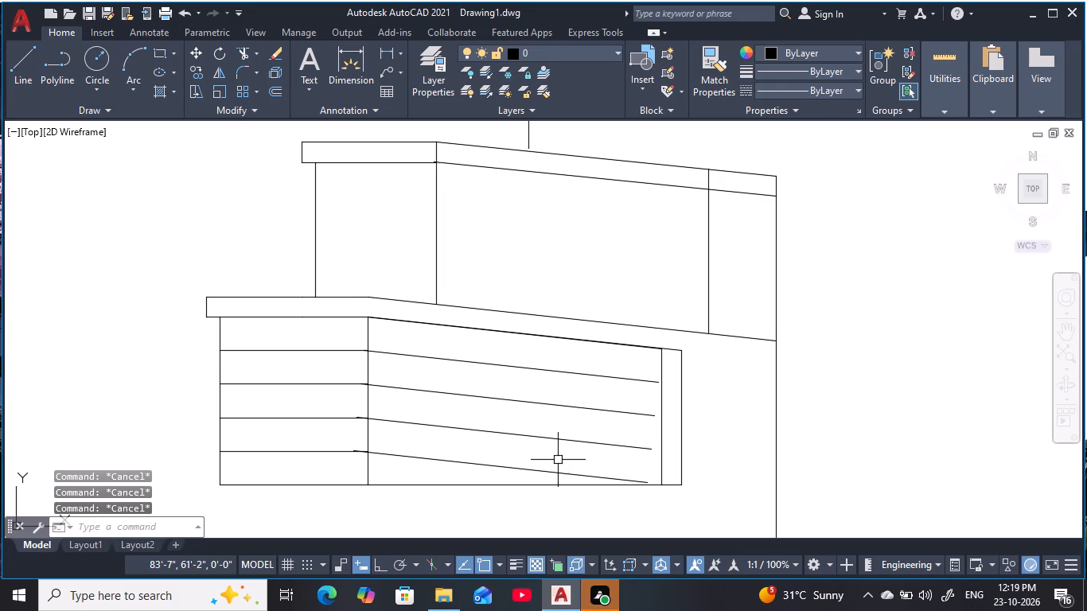
Trim the overlapping ends of the third and second dividing lines from the top, near the wall line between the two panels.
key("t")
key("r")
key("space")
scroll(355, 423, "up", 4)
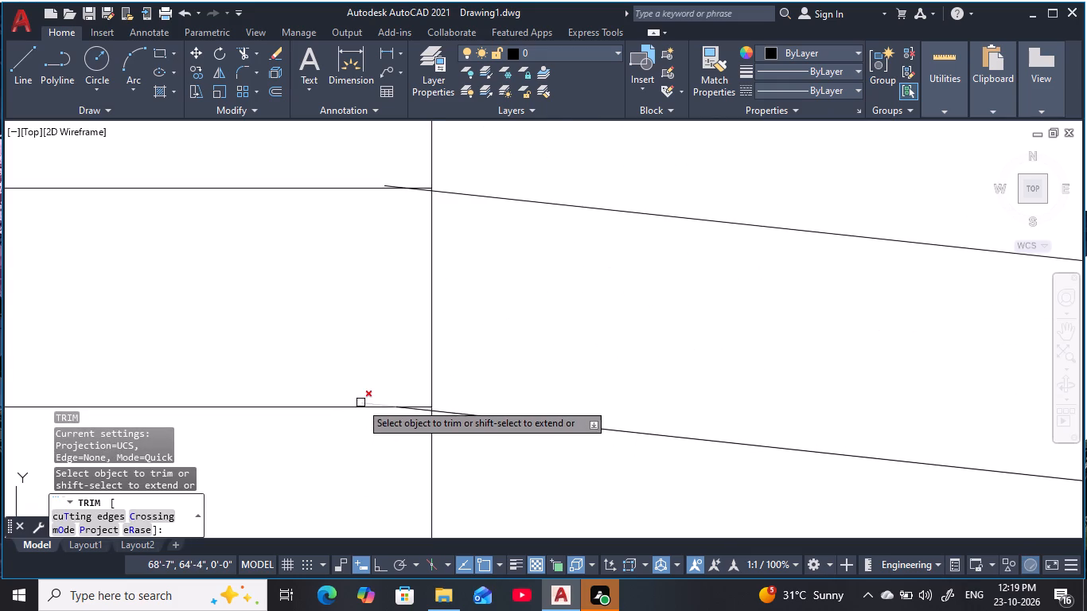
scroll(363, 399, "up", 4)
left_click(418, 446)
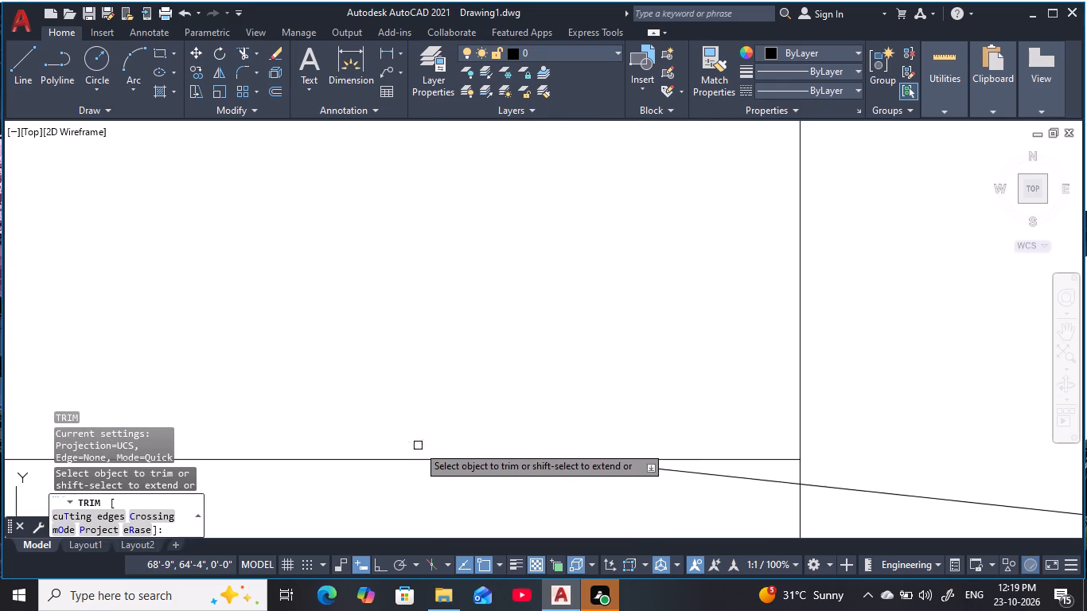
scroll(595, 353, "down", 1)
middle_click_drag(593, 348, 612, 429)
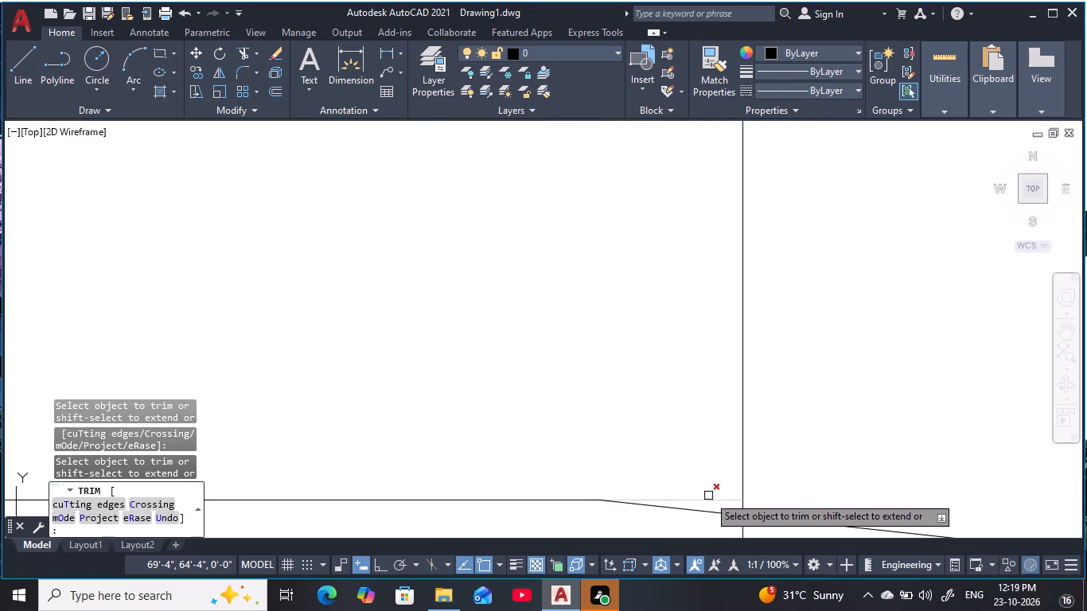
scroll(681, 446, "down", 3)
middle_click_drag(651, 426, 637, 469)
middle_click_drag(634, 307, 596, 411)
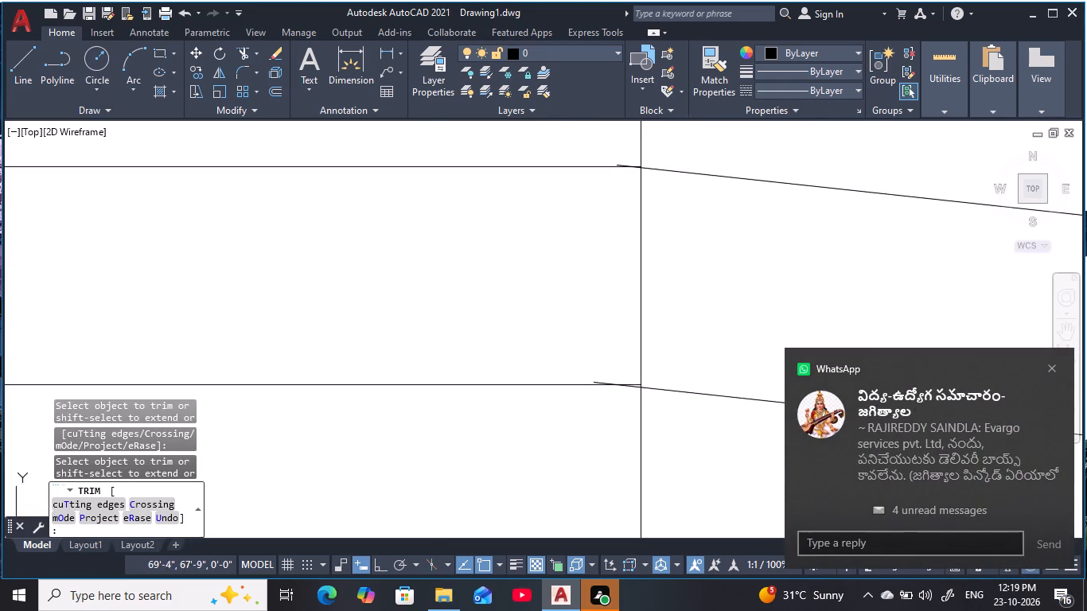
scroll(642, 385, "up", 3)
left_click(611, 395)
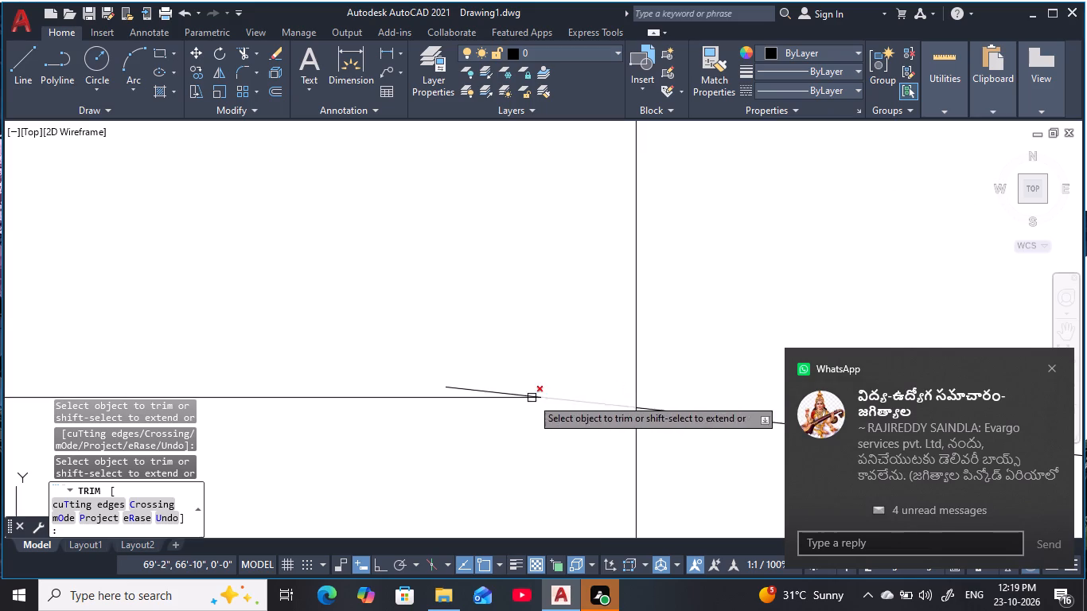
left_click(505, 391)
Trim the overlapping ends where the lowest and the topmost sloping lines meet the left panel's horizontal lines.
scroll(532, 353, "down", 7)
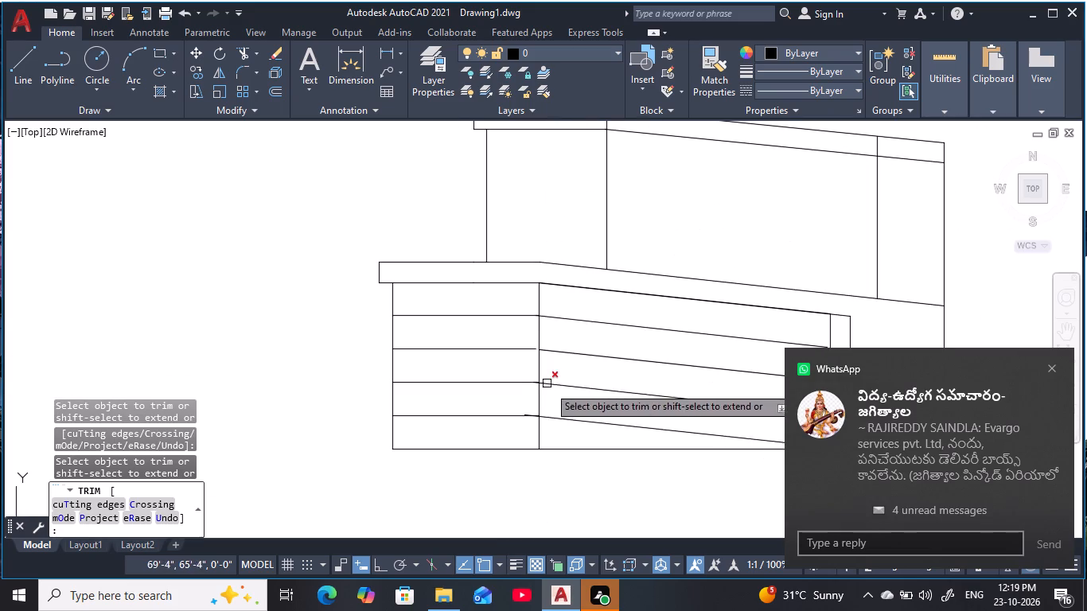
scroll(523, 406, "up", 5)
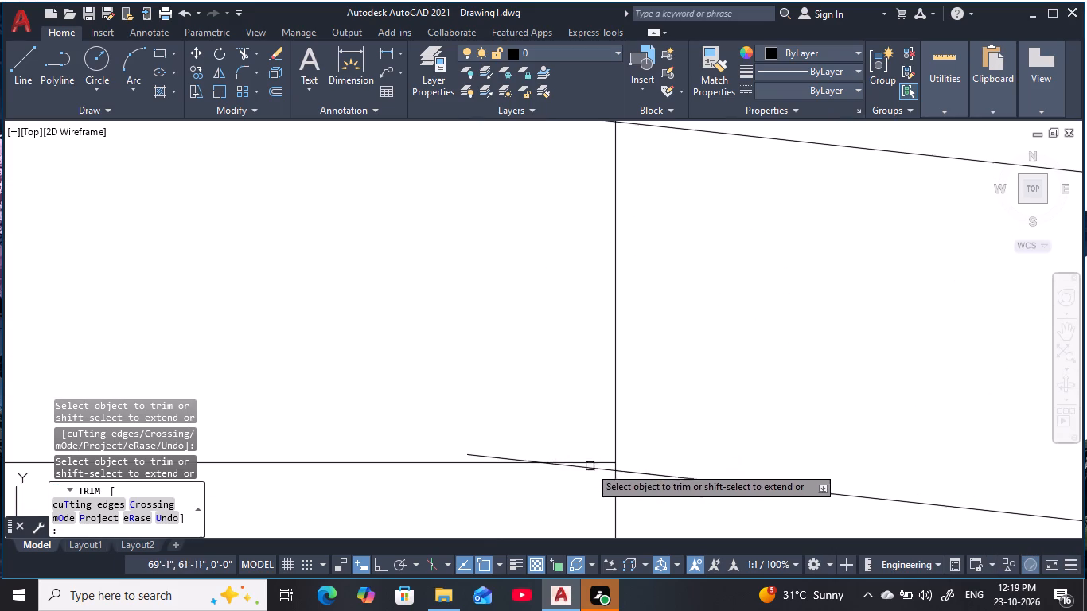
left_click(608, 464)
left_click(497, 457)
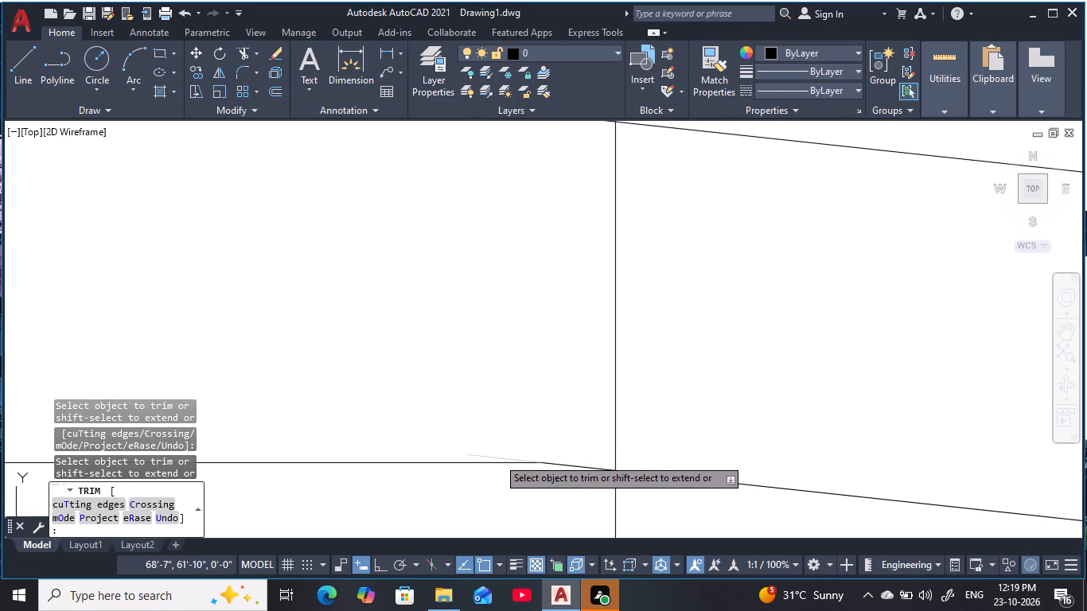
scroll(550, 393, "down", 4)
middle_click_drag(547, 359, 594, 538)
scroll(595, 535, "up", 1)
scroll(594, 353, "up", 6)
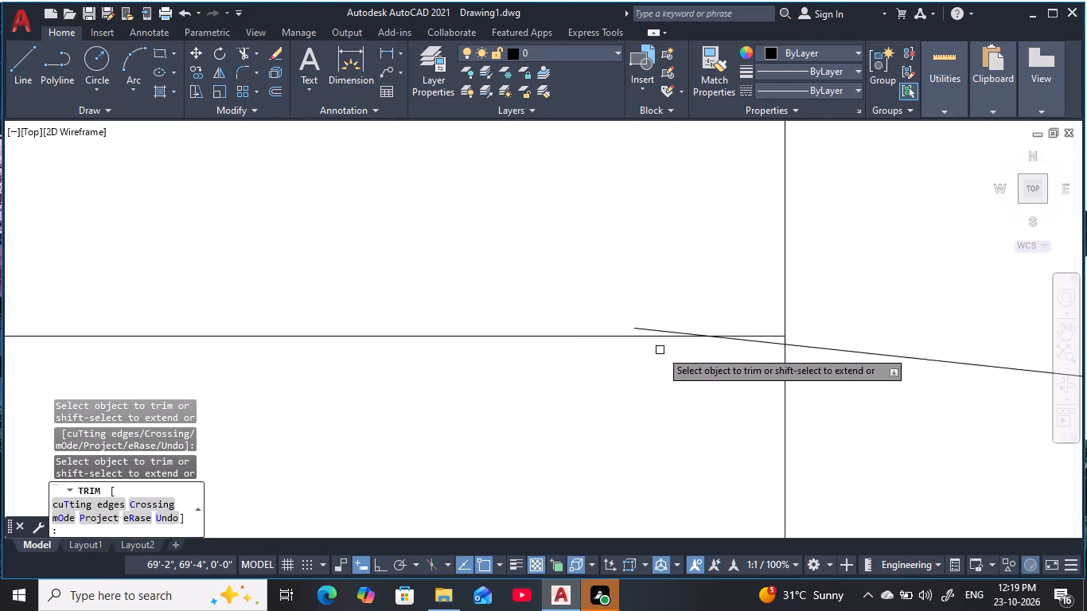
scroll(661, 350, "up", 1)
scroll(756, 352, "up", 3)
left_click(934, 274)
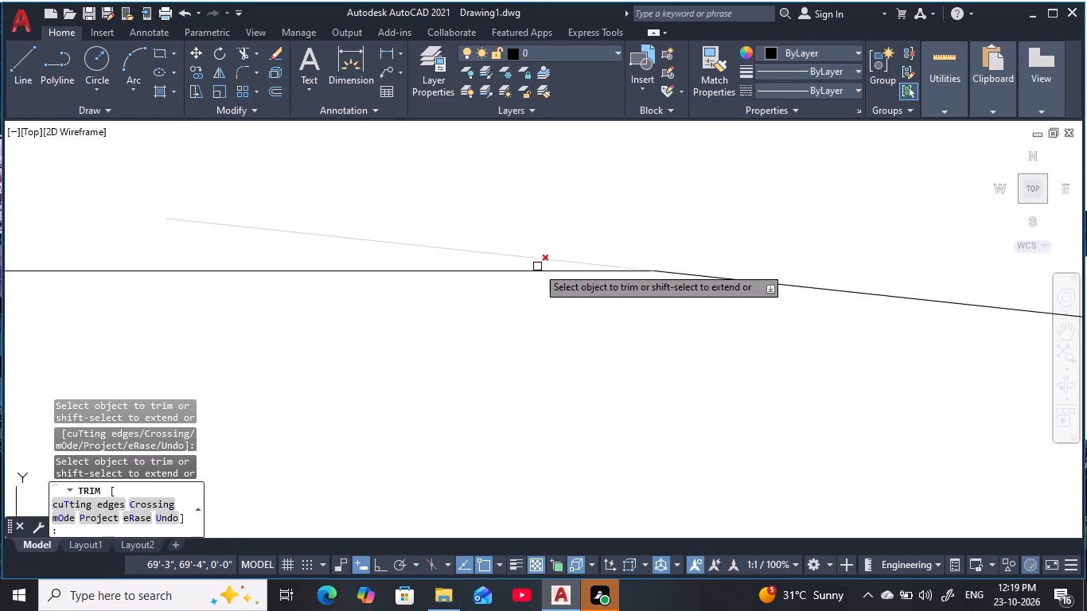
left_click(525, 259)
Trim the remaining overlap at the third dividing line from the top, beside the wall line between the two panels.
scroll(568, 376, "down", 8)
scroll(589, 449, "down", 3)
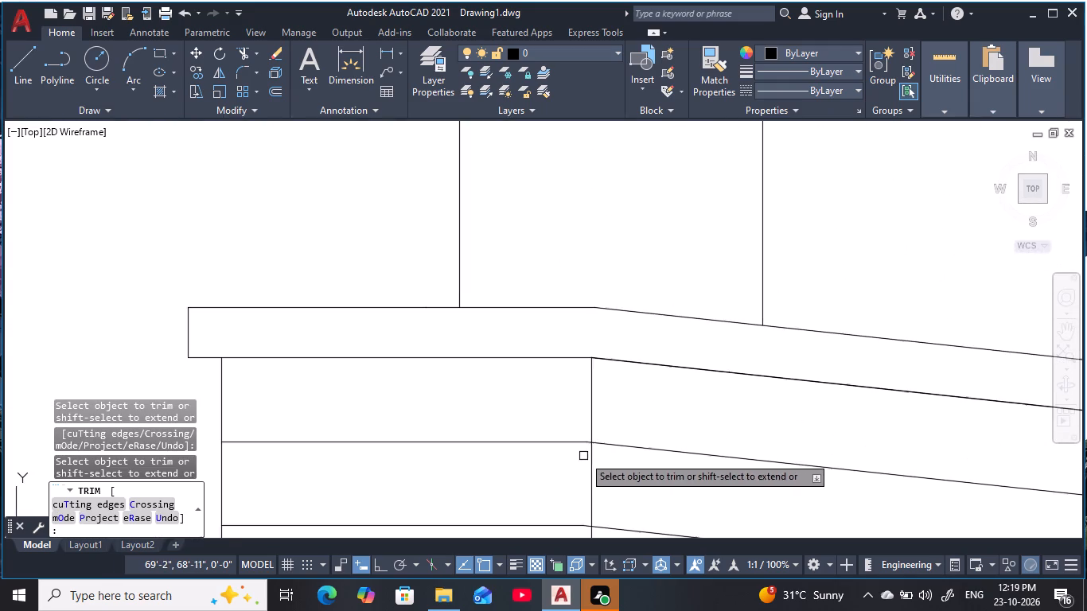
middle_click_drag(582, 455, 648, 235)
scroll(649, 235, "down", 1)
middle_click_drag(735, 393, 651, 368)
scroll(563, 301, "up", 2)
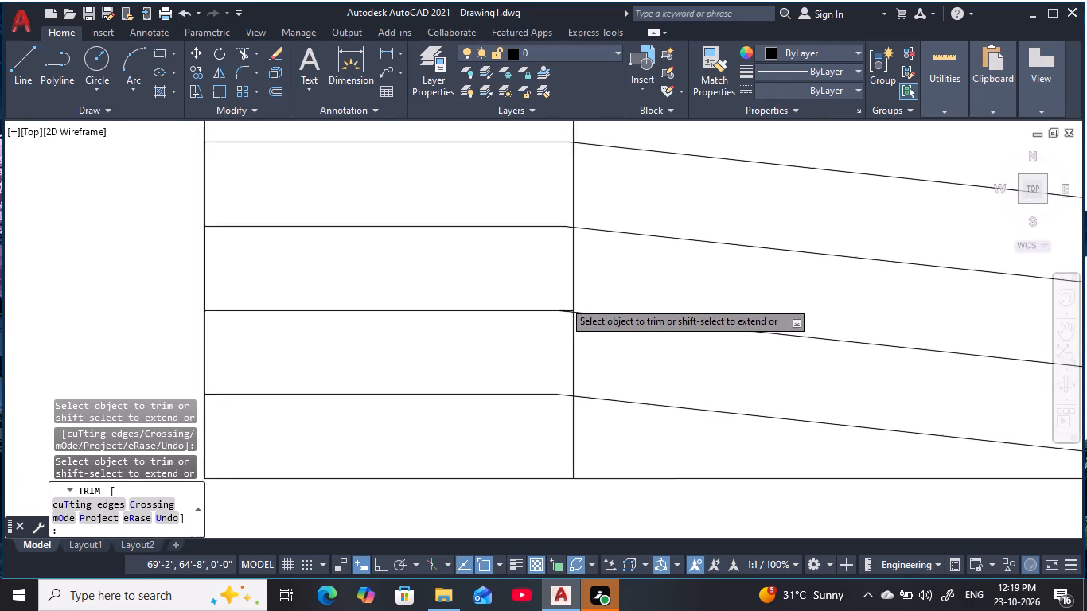
scroll(563, 301, "up", 4)
left_click(655, 305)
scroll(581, 417, "down", 4)
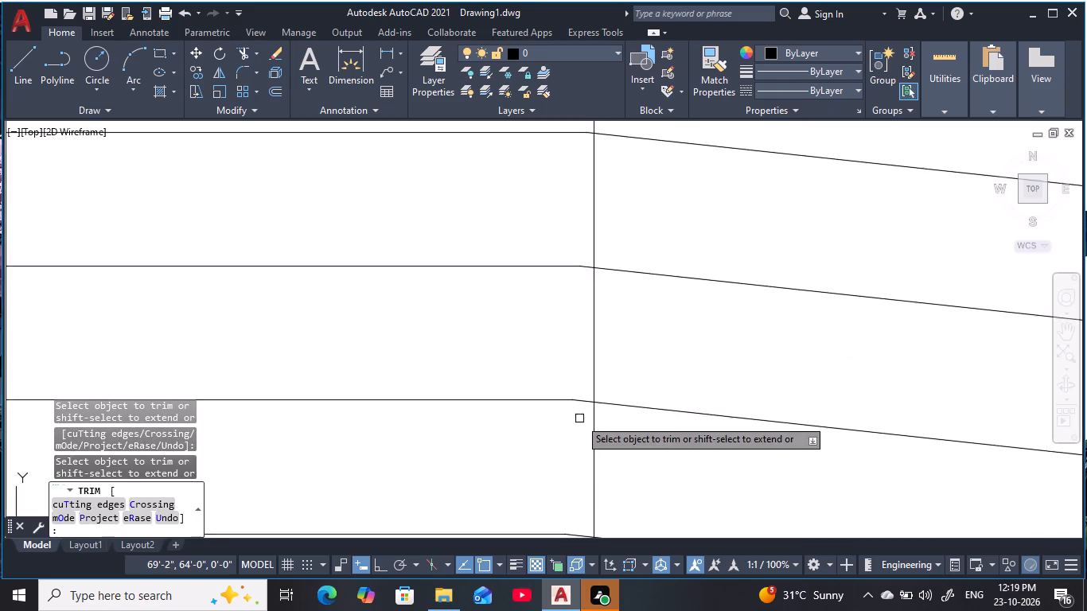
middle_click_drag(579, 372, 614, 267)
scroll(612, 427, "up", 2)
scroll(618, 436, "down", 6)
middle_click_drag(605, 394, 586, 367)
scroll(590, 363, "down", 1)
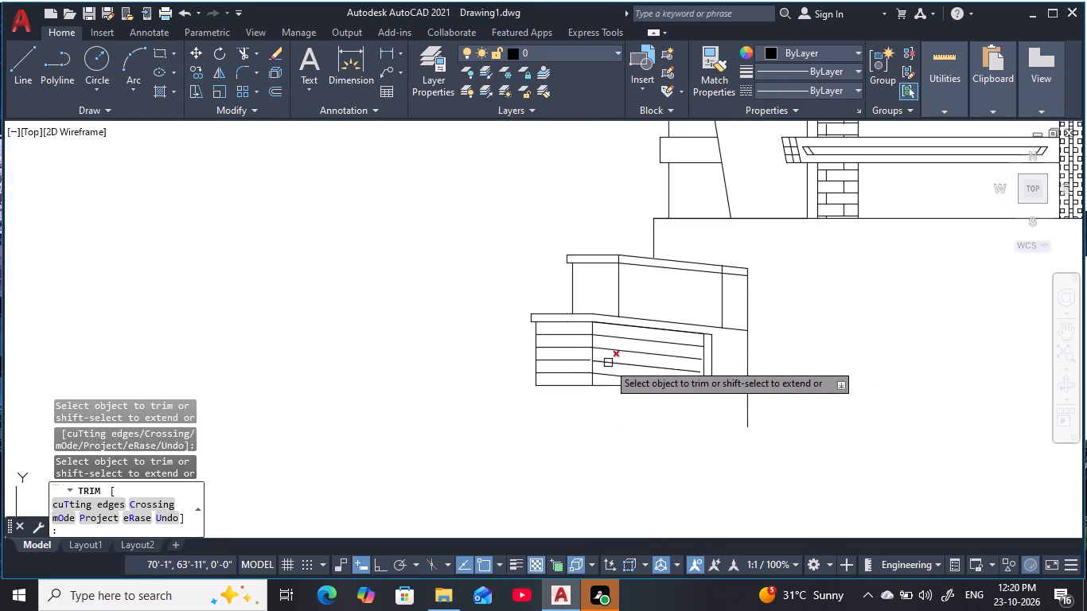
middle_click_drag(642, 368, 590, 367)
scroll(647, 382, "up", 1)
key("Escape")
key("Escape")
key("Escape")
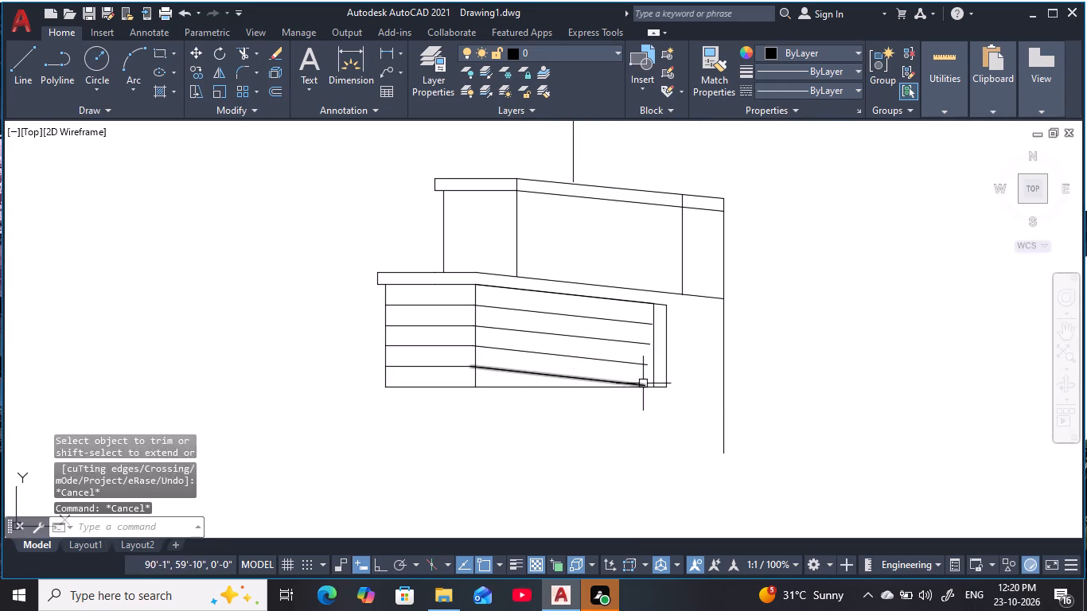
Extend the four sloping dividing lines to the lower tier's inner right wall line.
key("Escape")
key("Escape")
key("Escape")
key("e")
key("x")
key("space")
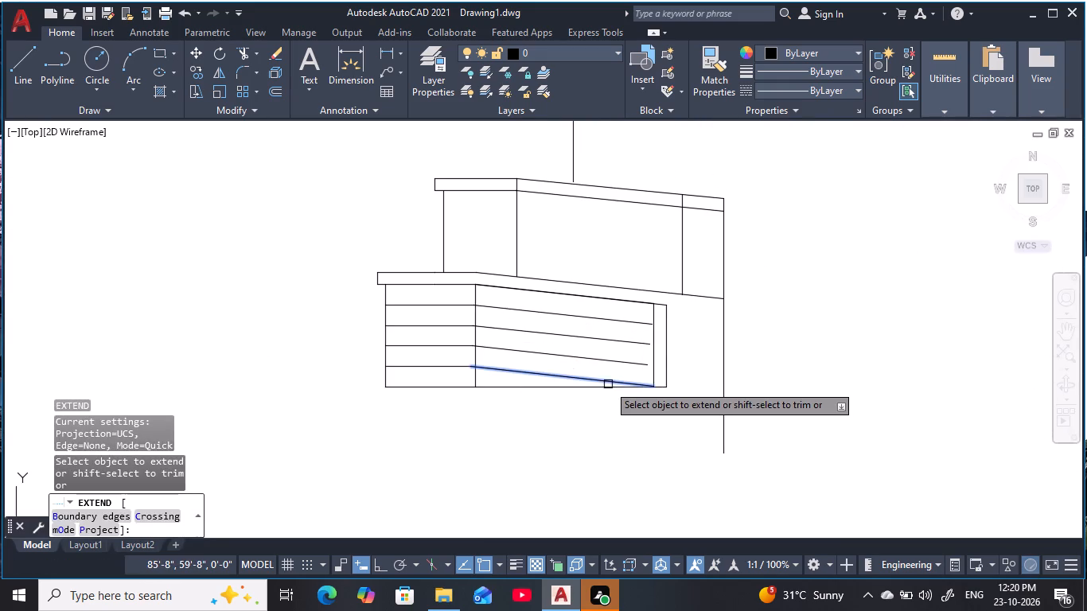
left_click(609, 384)
left_click(630, 364)
left_click(632, 344)
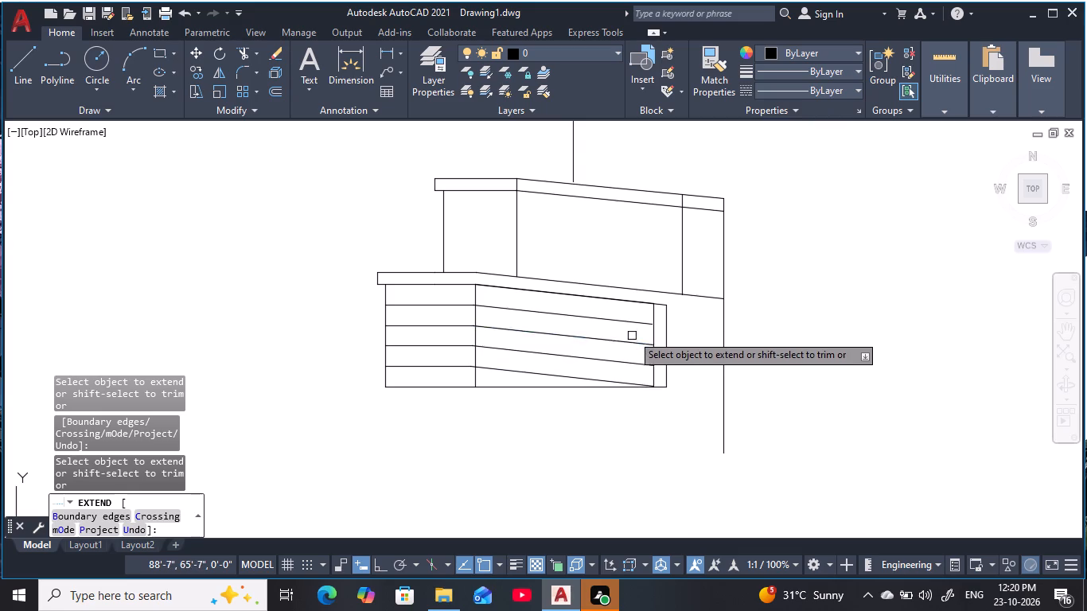
left_click(632, 323)
key("Escape")
key("Escape")
key("Escape")
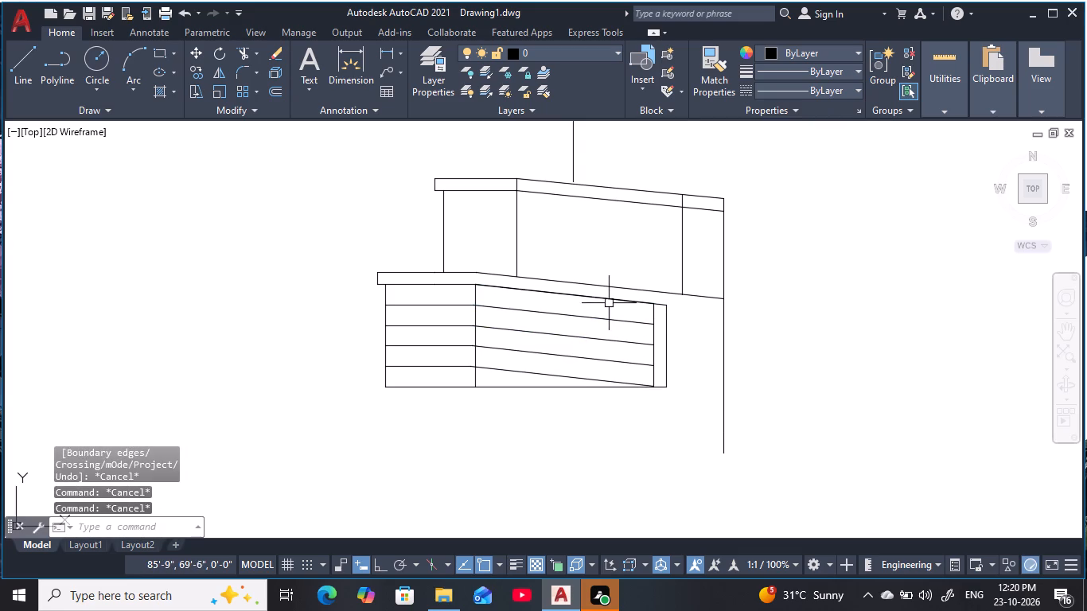
Erase the sloping source line of the offsets along the lower band's bottom edge.
left_click(609, 301)
key("e")
key("space")
key("Escape")
key("Escape")
key("Escape")
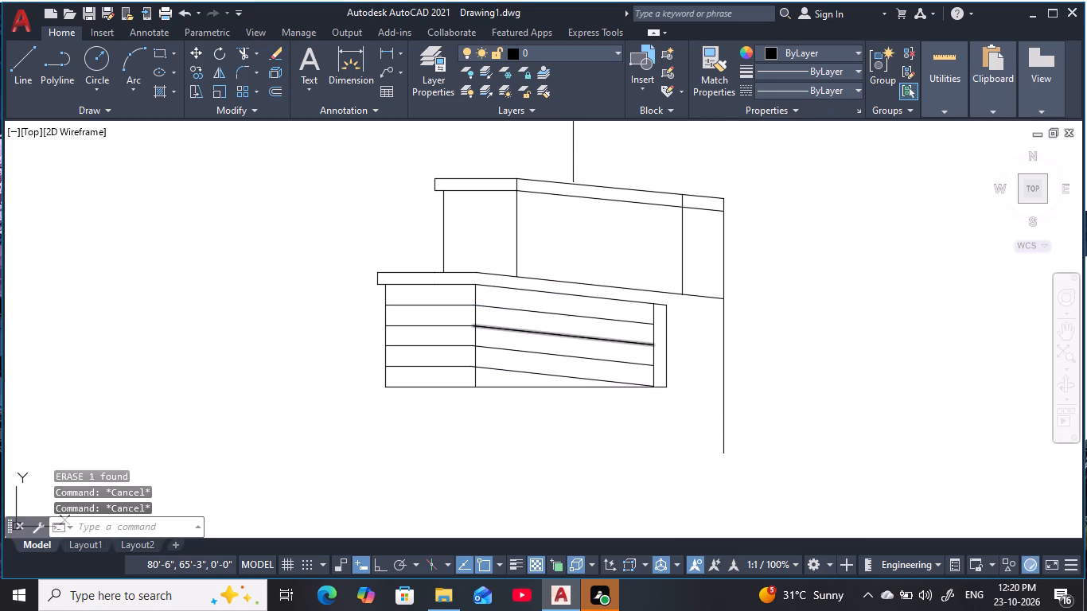
key("Escape")
key("Escape")
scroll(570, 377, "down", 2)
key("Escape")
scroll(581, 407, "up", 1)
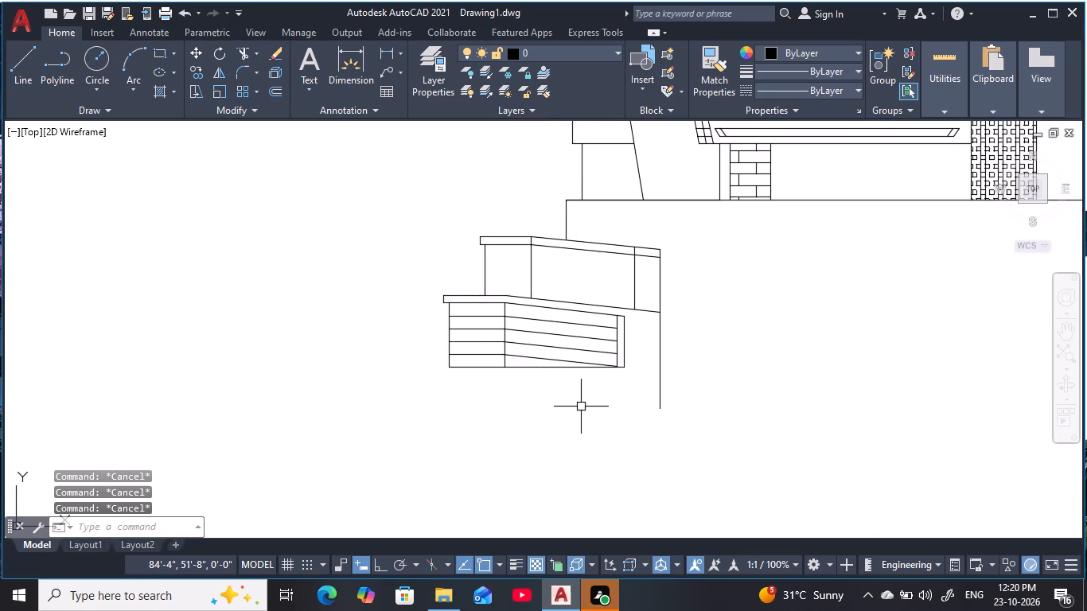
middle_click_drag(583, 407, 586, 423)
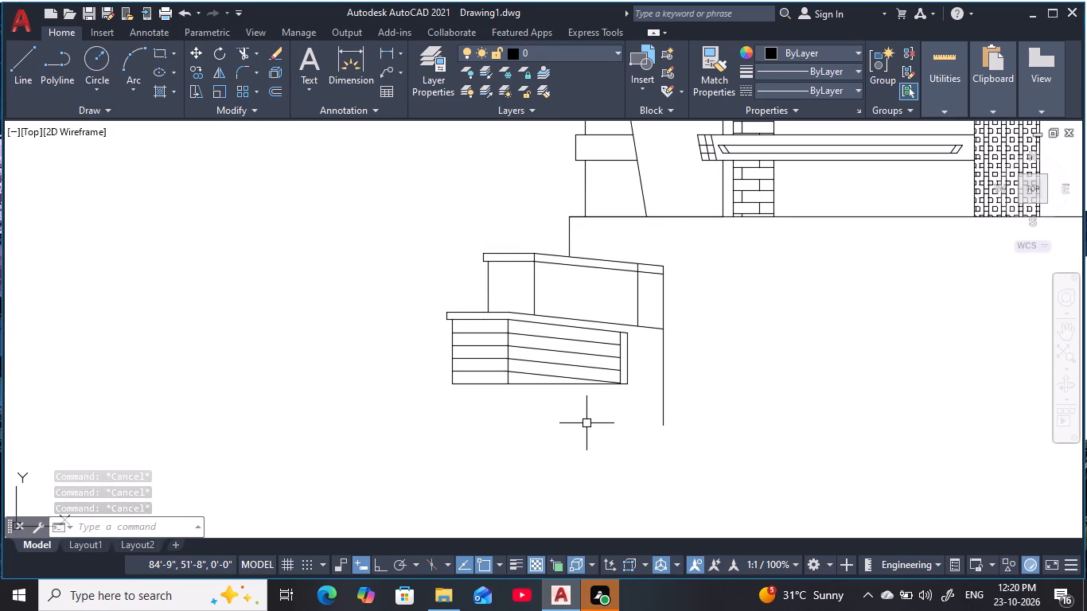
Erase the lowest sloping dividing line in the lower tier's right panel.
scroll(605, 379, "up", 2)
middle_click(605, 385)
key("Escape")
key("Escape")
key("Escape")
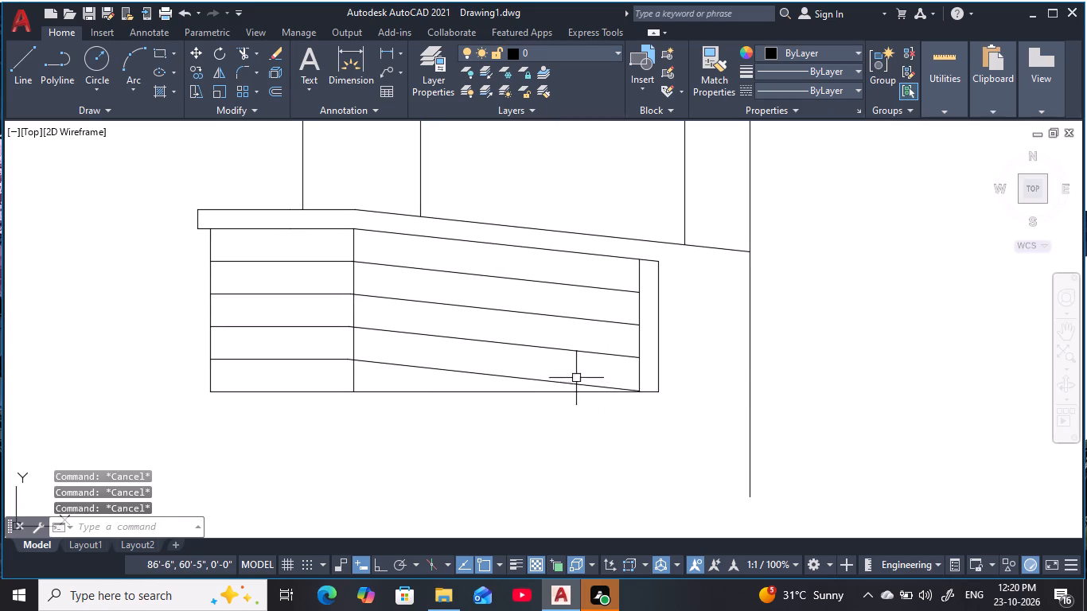
left_click(570, 379)
left_click(564, 385)
type("e")
key("space")
key("Escape")
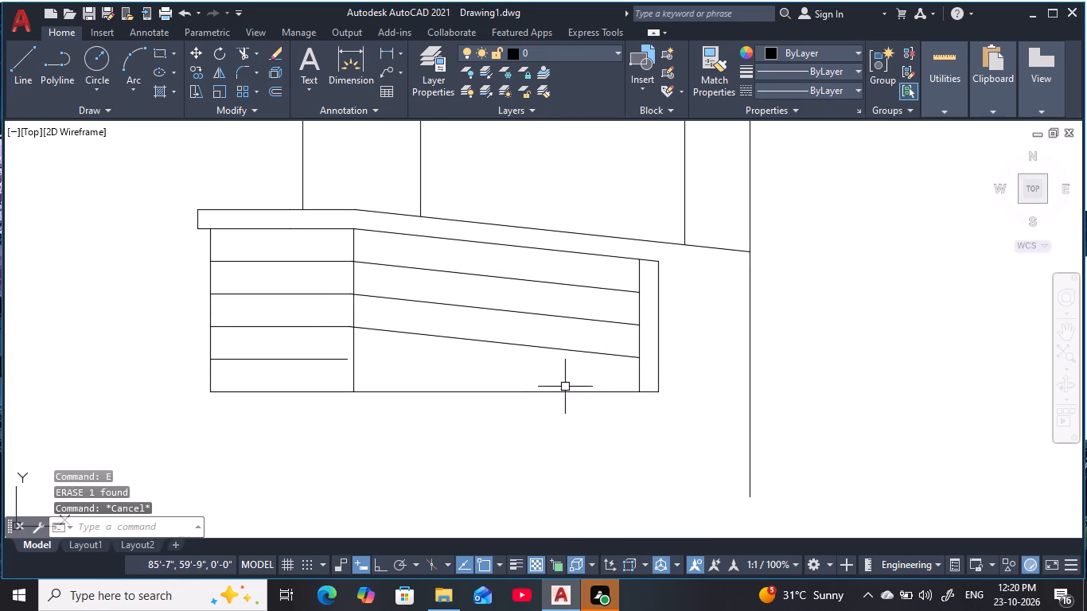
key("Escape")
key("Escape")
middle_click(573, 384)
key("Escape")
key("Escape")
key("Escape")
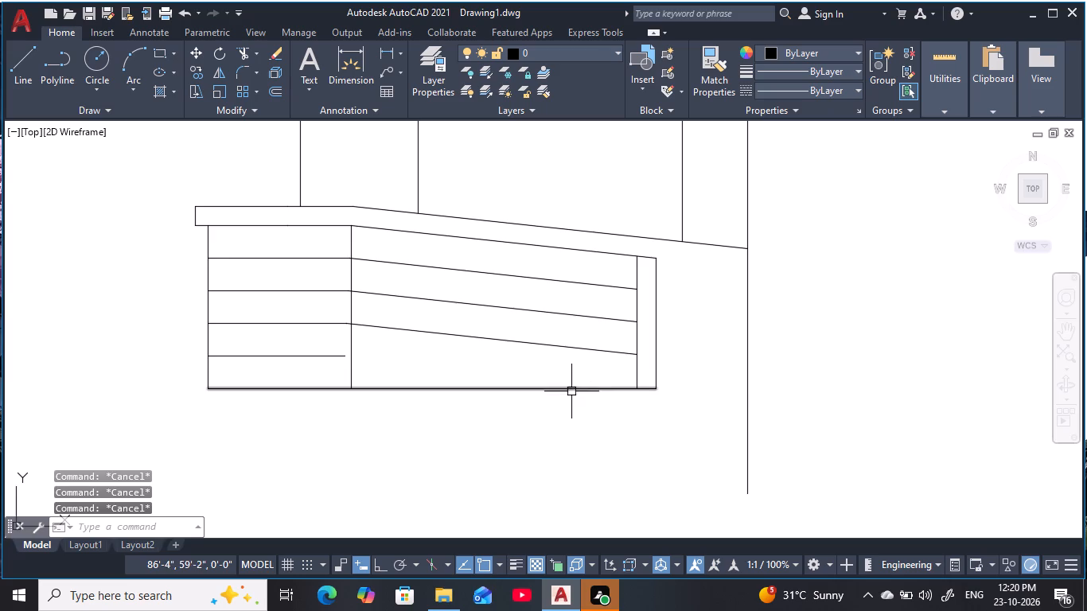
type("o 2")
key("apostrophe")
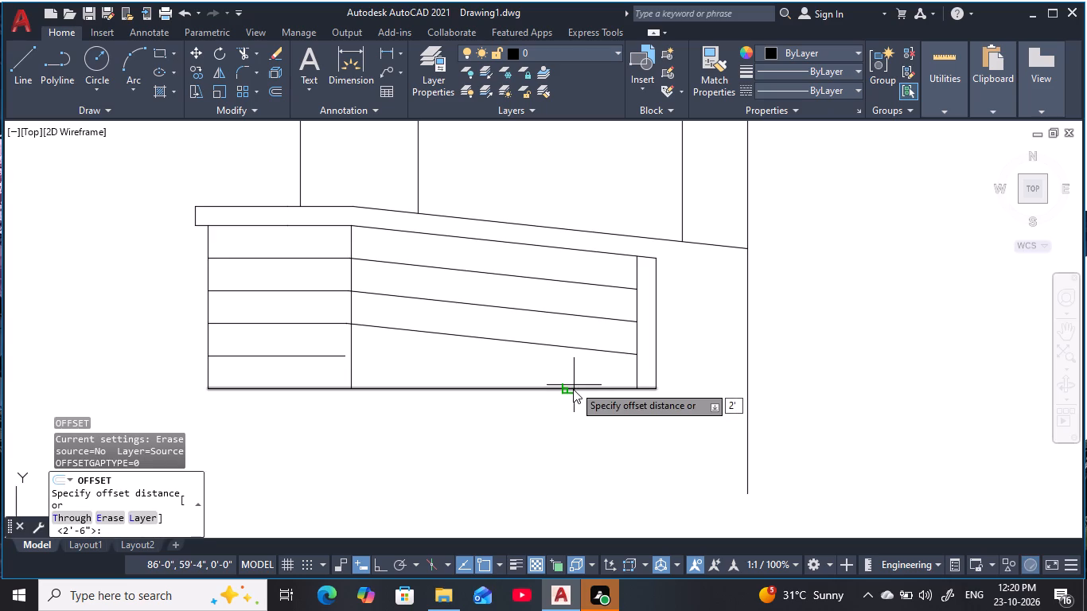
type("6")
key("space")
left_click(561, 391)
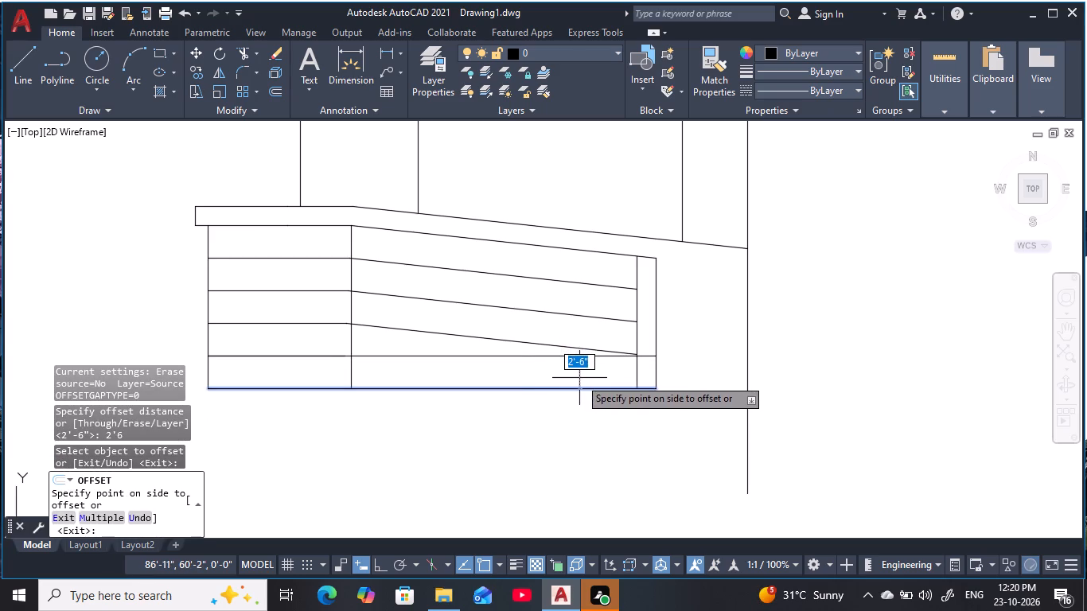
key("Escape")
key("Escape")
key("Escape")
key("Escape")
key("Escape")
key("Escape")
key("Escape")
Draw a vertical line about 1'-4" long down the lower tier's inner right wall line, starting at the third sloping line's end.
type("l")
key("space")
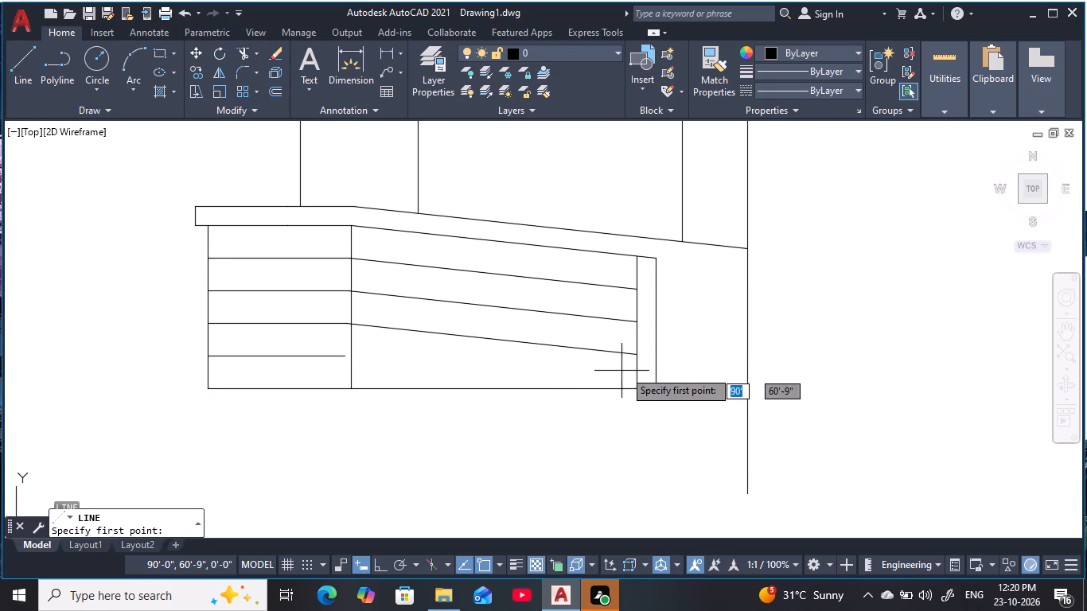
scroll(649, 356, "up", 2)
left_click(618, 361)
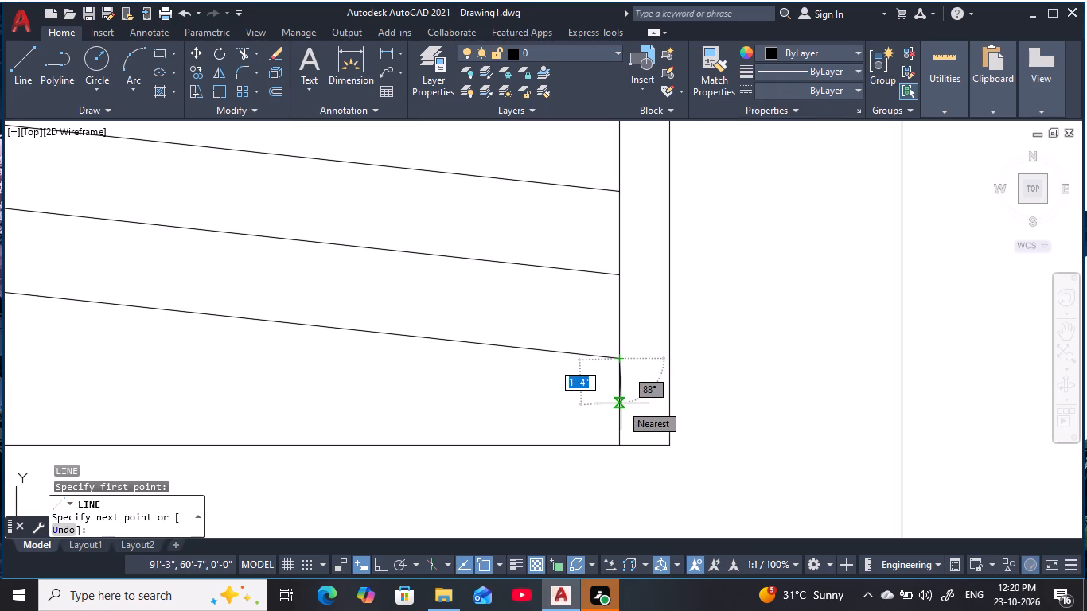
left_click(621, 402)
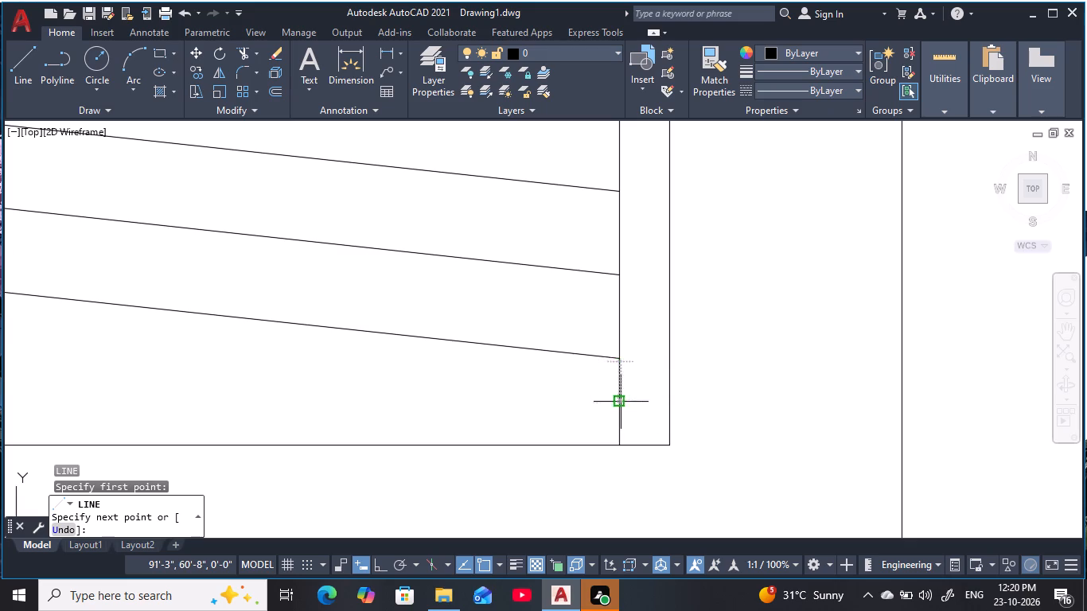
key("Escape")
key("Escape")
middle_click_drag(392, 399, 515, 394)
key("Escape")
key("Escape")
Draw a sloping line about 22'-3" long from the short vertical line's lower end to the end of the left panel's lowest dividing line.
type("l")
key("space")
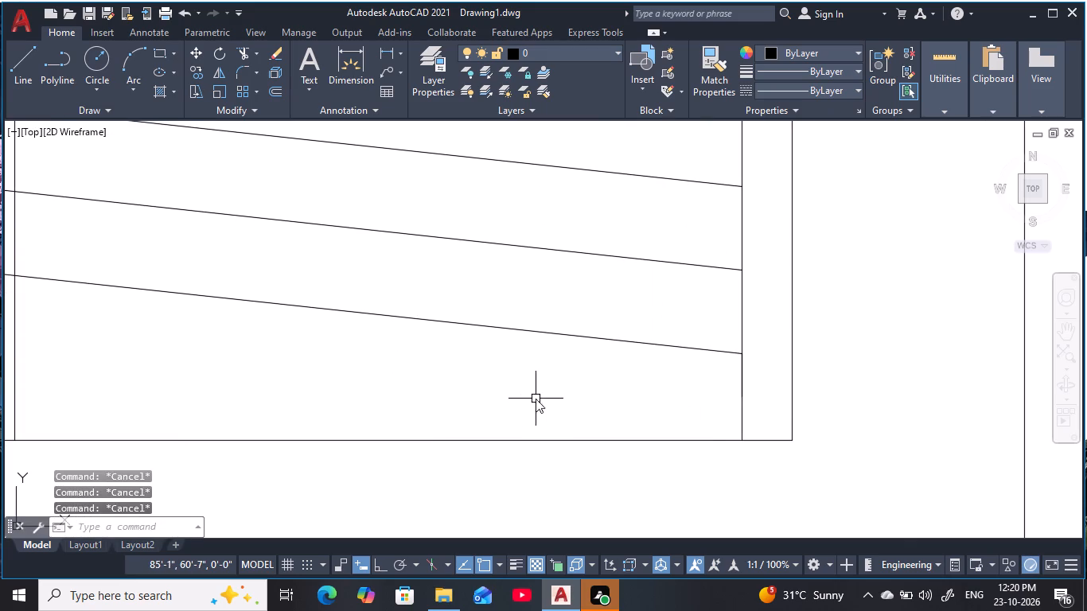
left_click(738, 393)
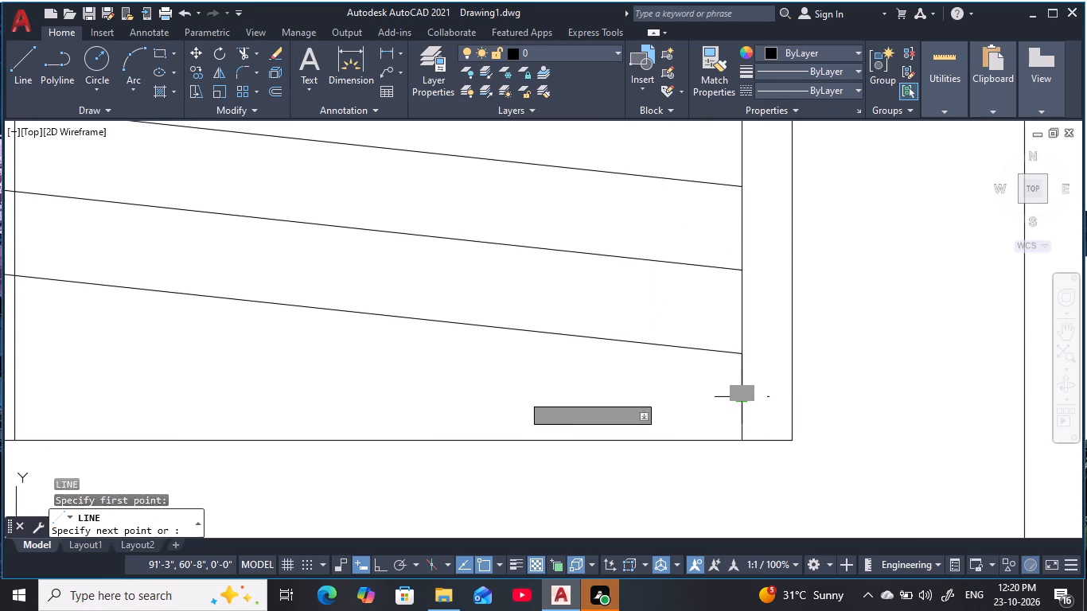
middle_click_drag(301, 393, 668, 359)
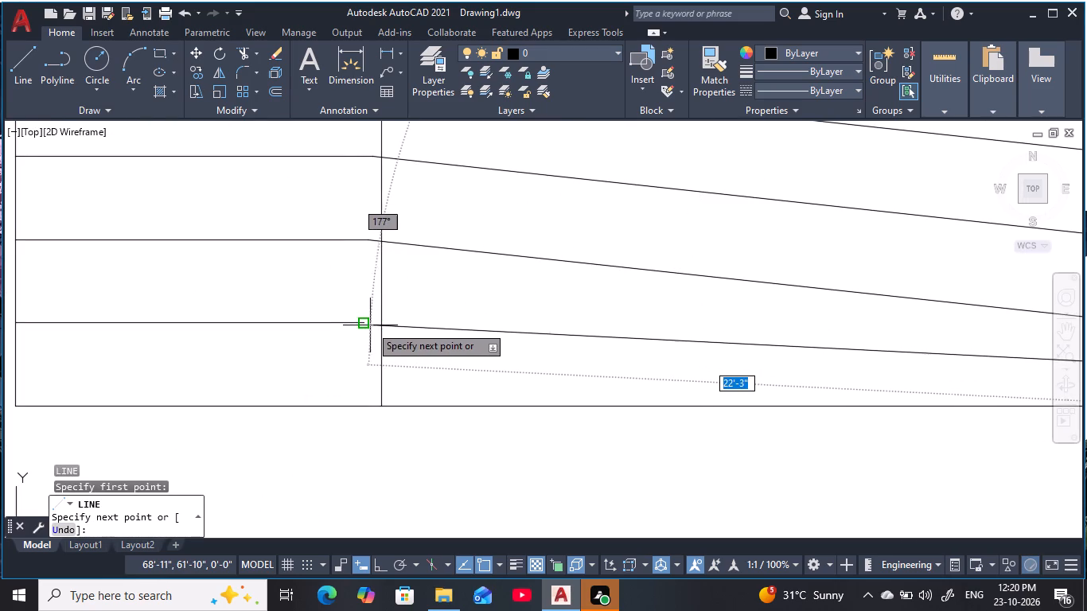
left_click(367, 326)
key("Escape")
key("Escape")
scroll(415, 347, "down", 3)
middle_click_drag(421, 348, 373, 360)
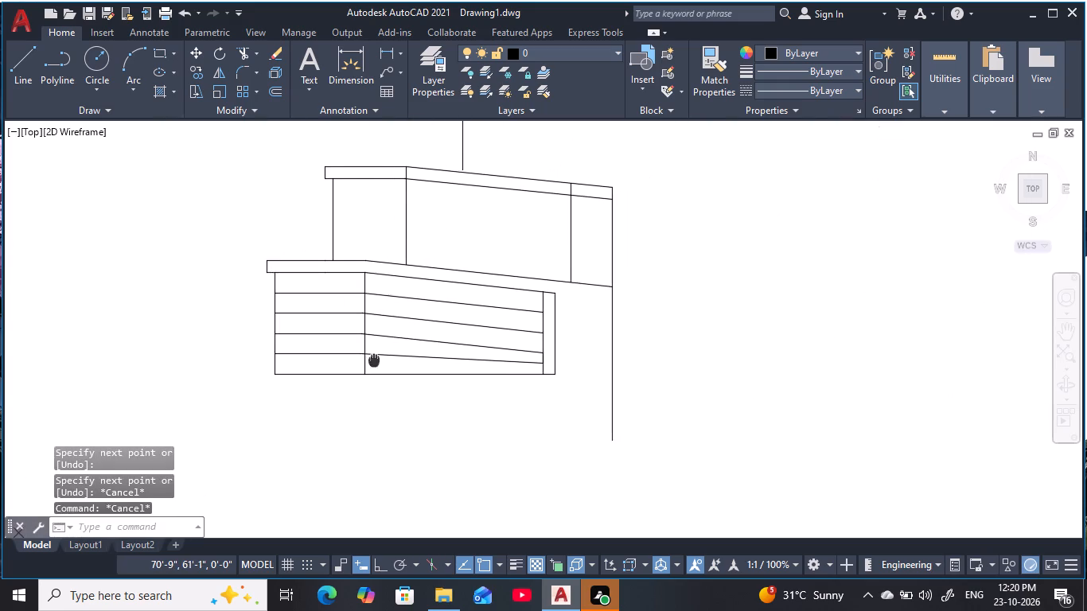
middle_click_drag(373, 360, 372, 360)
key("Escape")
key("Escape")
Erase the third sloping dividing line from the top in the lower tier's right panel.
scroll(516, 372, "up", 1)
middle_click_drag(516, 372, 538, 407)
scroll(540, 411, "down", 2)
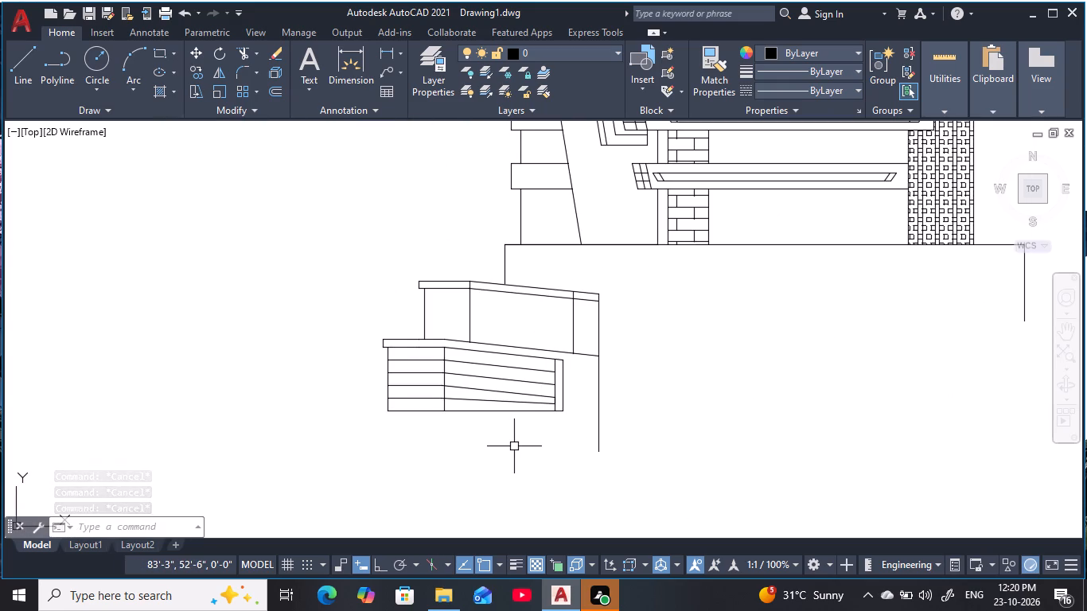
scroll(530, 382, "up", 1)
middle_click_drag(528, 384, 493, 387)
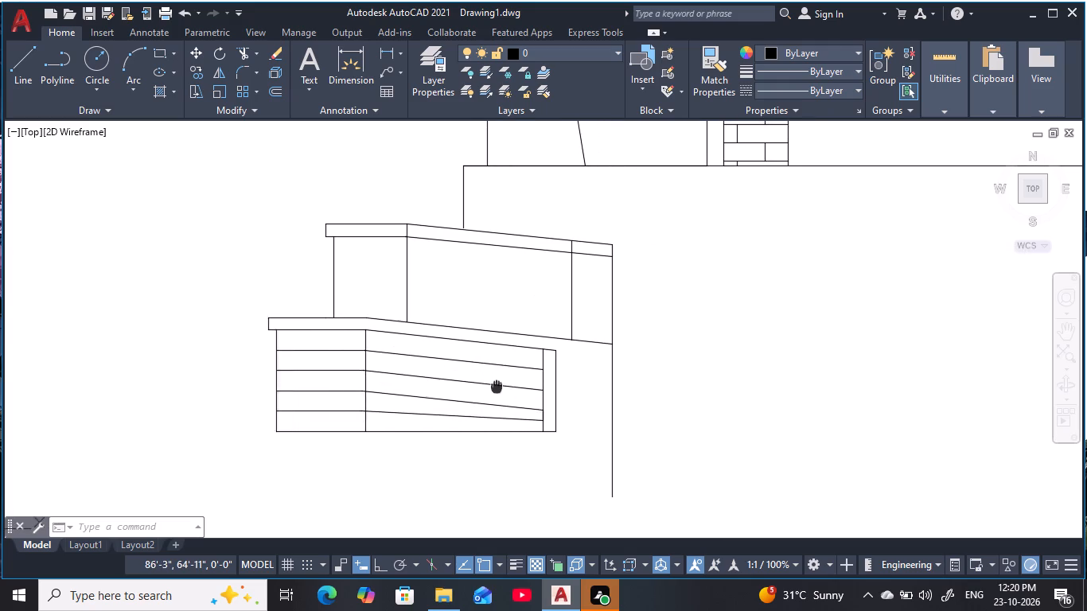
middle_click_drag(493, 387, 477, 387)
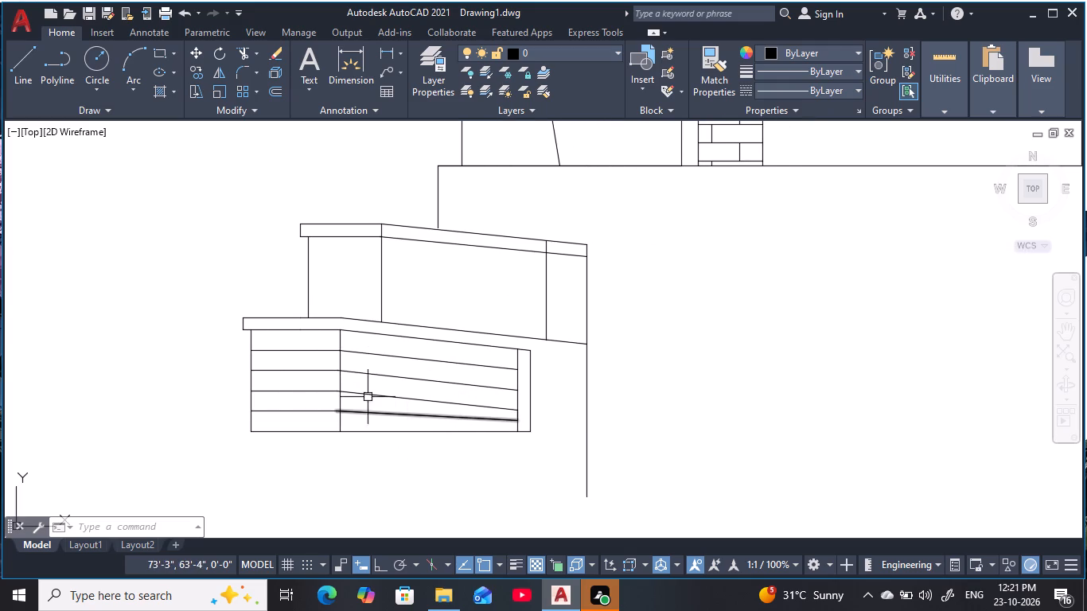
middle_click_drag(356, 387, 451, 393)
scroll(455, 393, "down", 2)
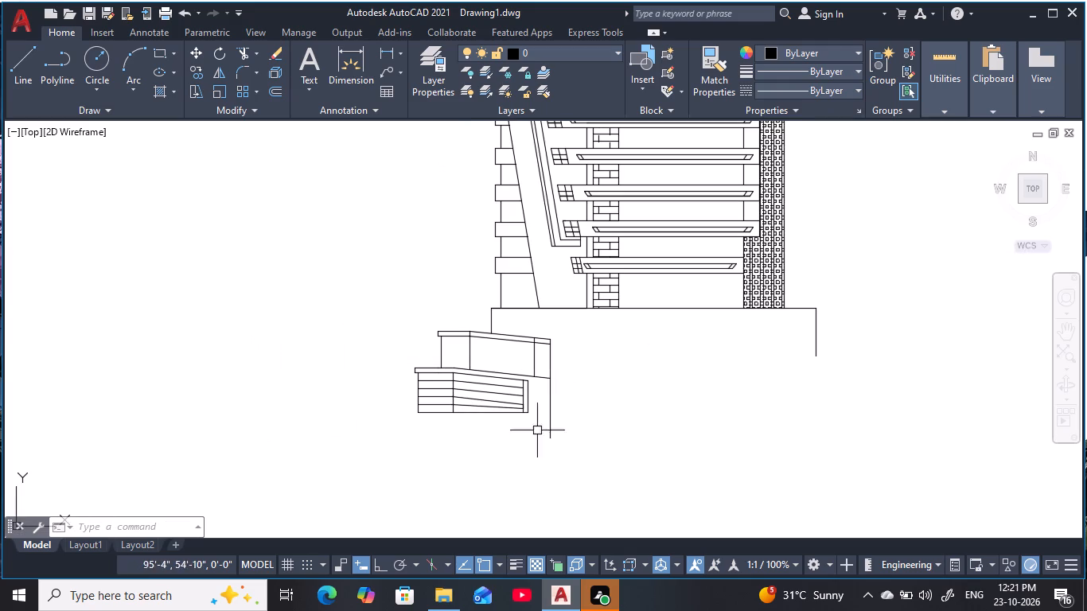
scroll(513, 414, "up", 2)
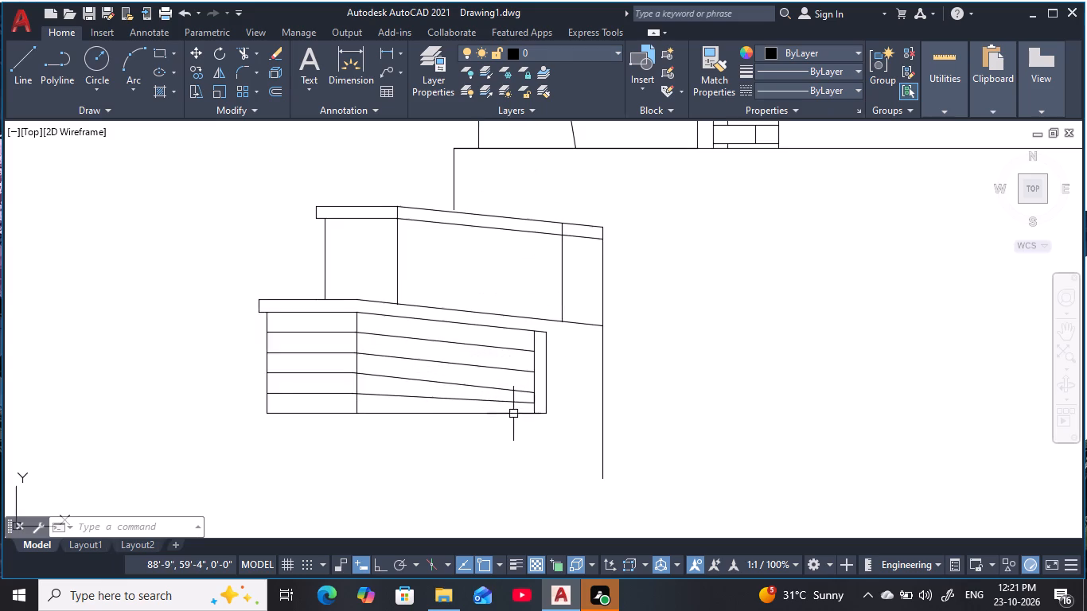
middle_click_drag(513, 414, 524, 444)
scroll(522, 426, "up", 2)
middle_click(522, 426)
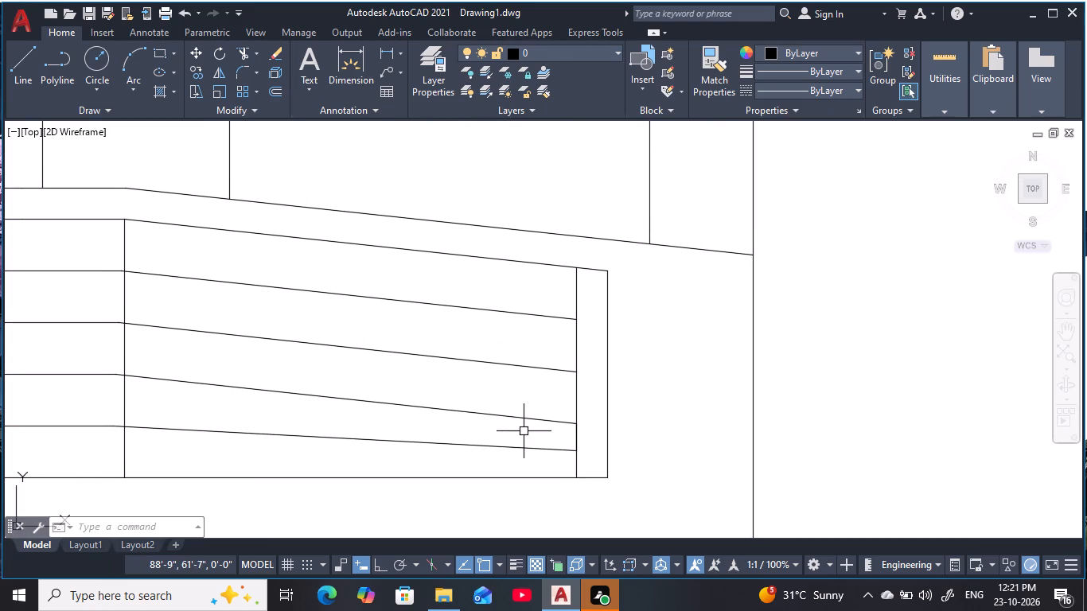
left_click(522, 429)
left_click(486, 391)
type("e")
key("space")
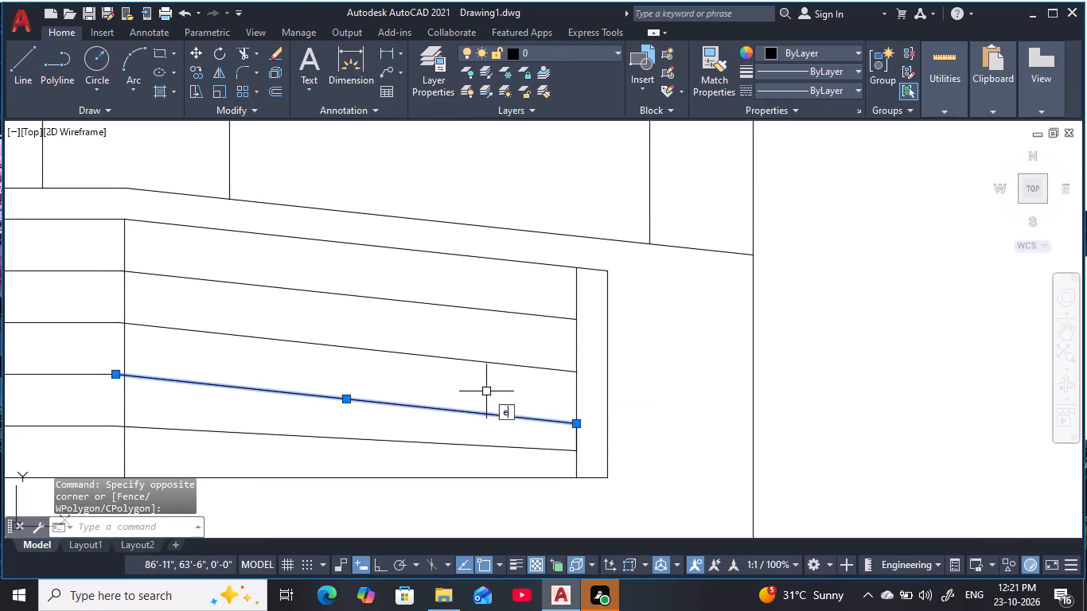
key("Escape")
key("Escape")
key("Escape")
key("Escape")
Redraw the third sloping line, about 21'-10" long, from the wall line between the panels to the inner right wall, midway between its neighbours' ends.
type("l;")
key("space")
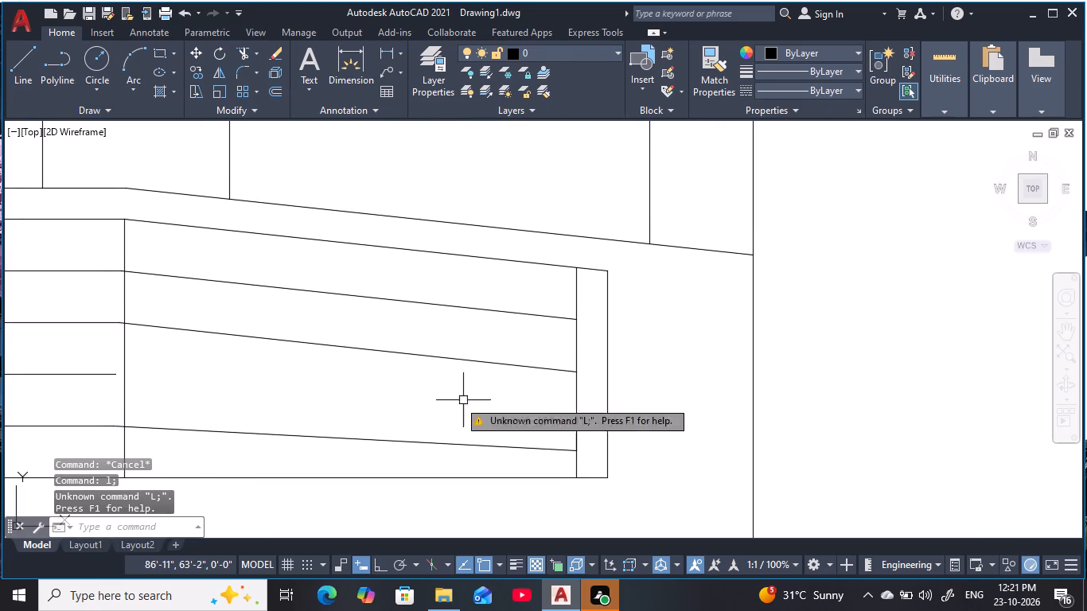
key("Escape")
key("Escape")
key("Escape")
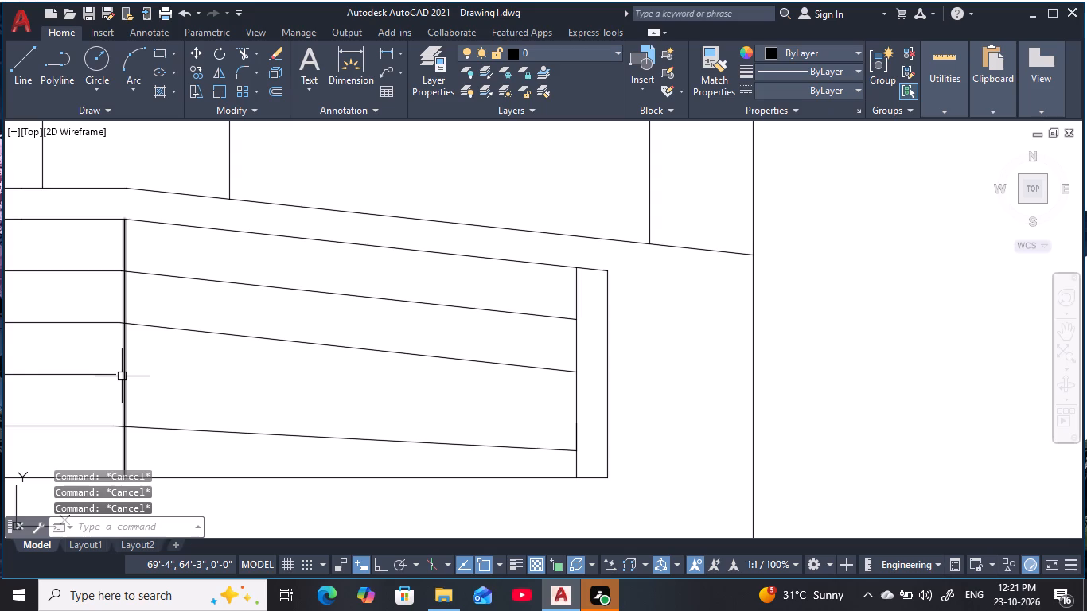
key("Escape")
key("l")
key("space")
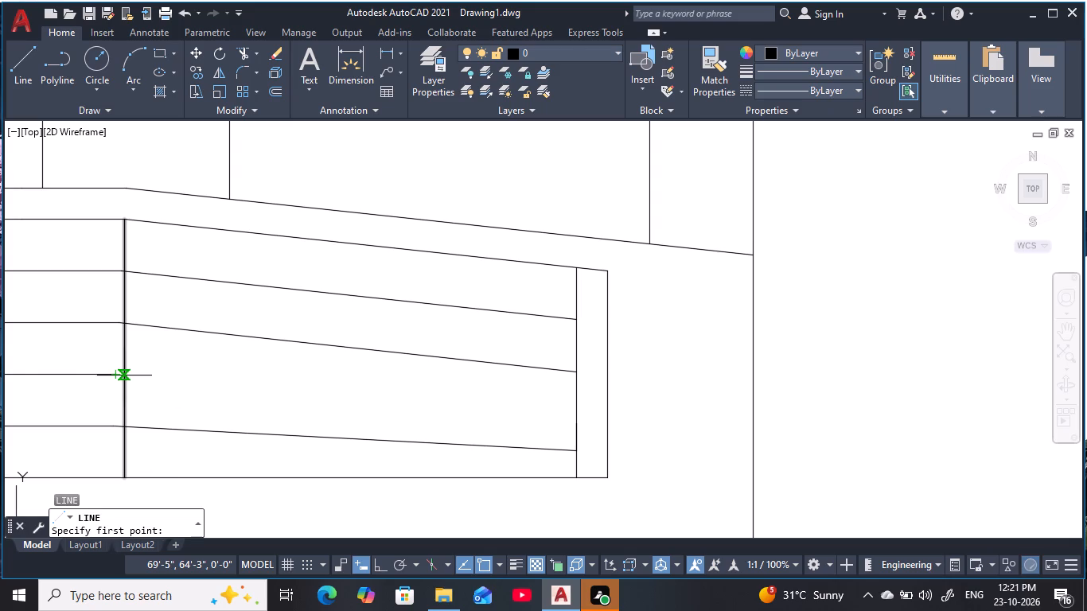
left_click(124, 376)
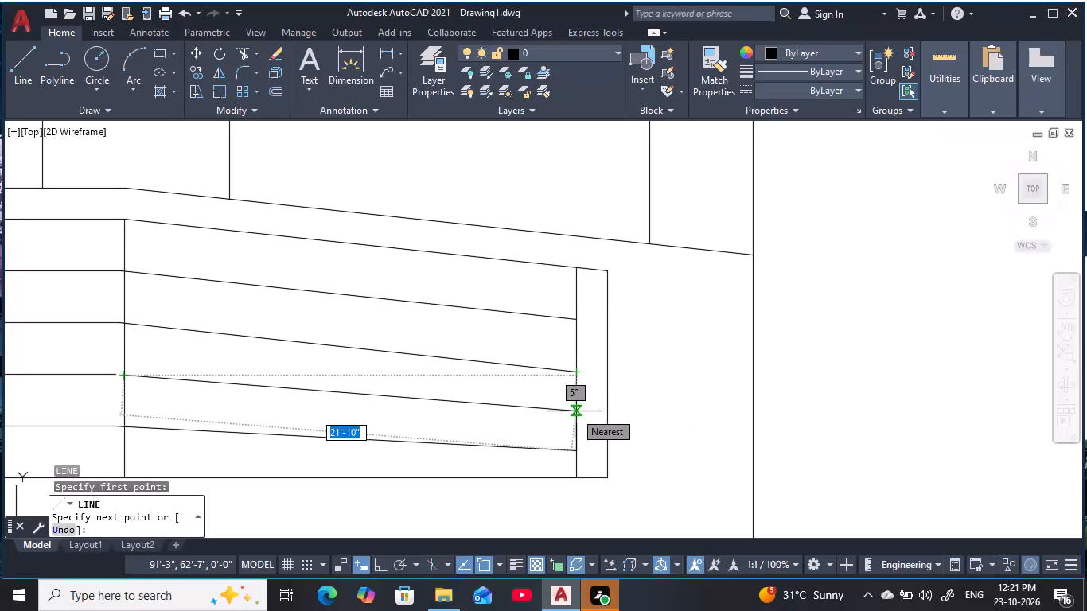
left_click(575, 411)
key("Escape")
key("Escape")
scroll(426, 427, "down", 2)
middle_click_drag(427, 427, 532, 416)
key("Escape")
key("Escape")
key("Escape")
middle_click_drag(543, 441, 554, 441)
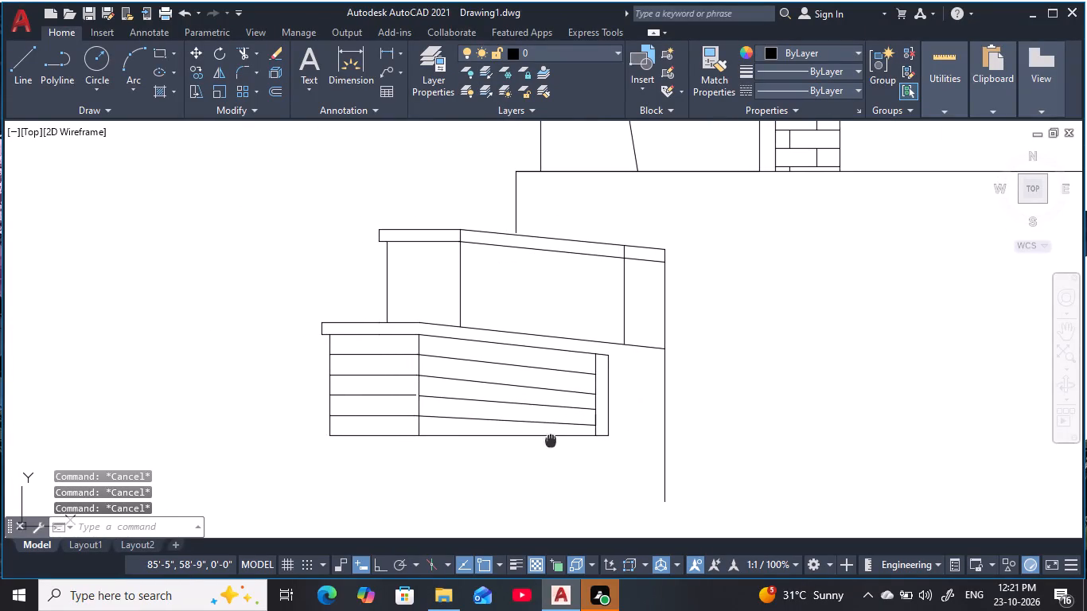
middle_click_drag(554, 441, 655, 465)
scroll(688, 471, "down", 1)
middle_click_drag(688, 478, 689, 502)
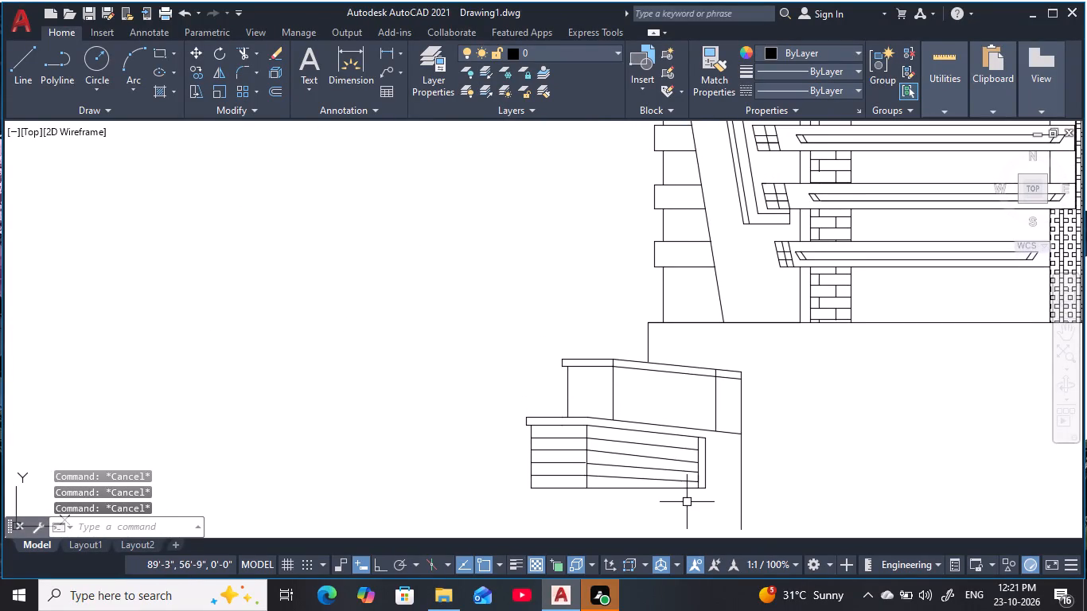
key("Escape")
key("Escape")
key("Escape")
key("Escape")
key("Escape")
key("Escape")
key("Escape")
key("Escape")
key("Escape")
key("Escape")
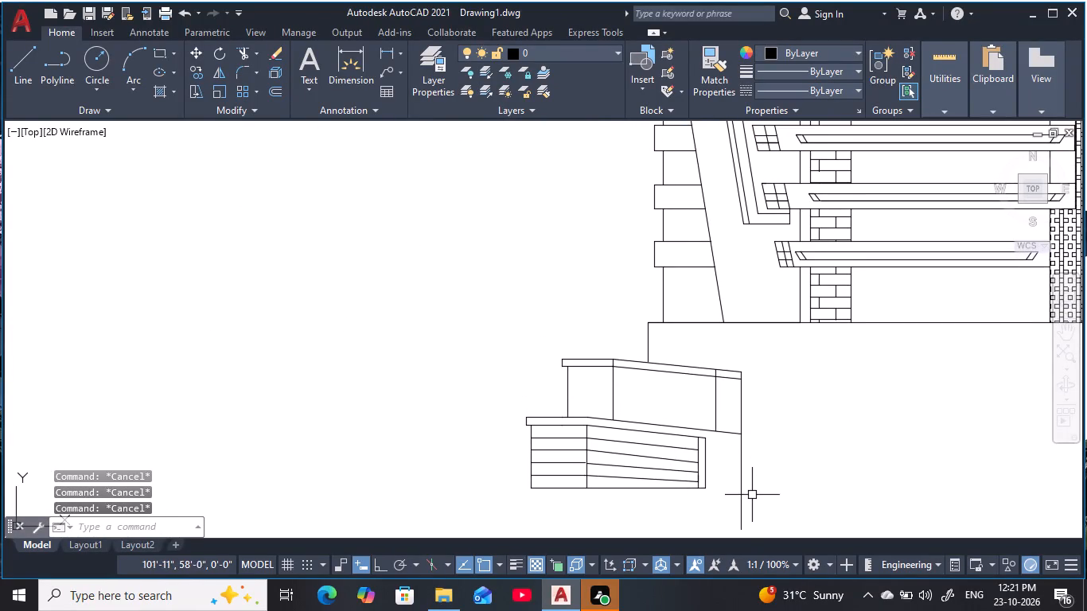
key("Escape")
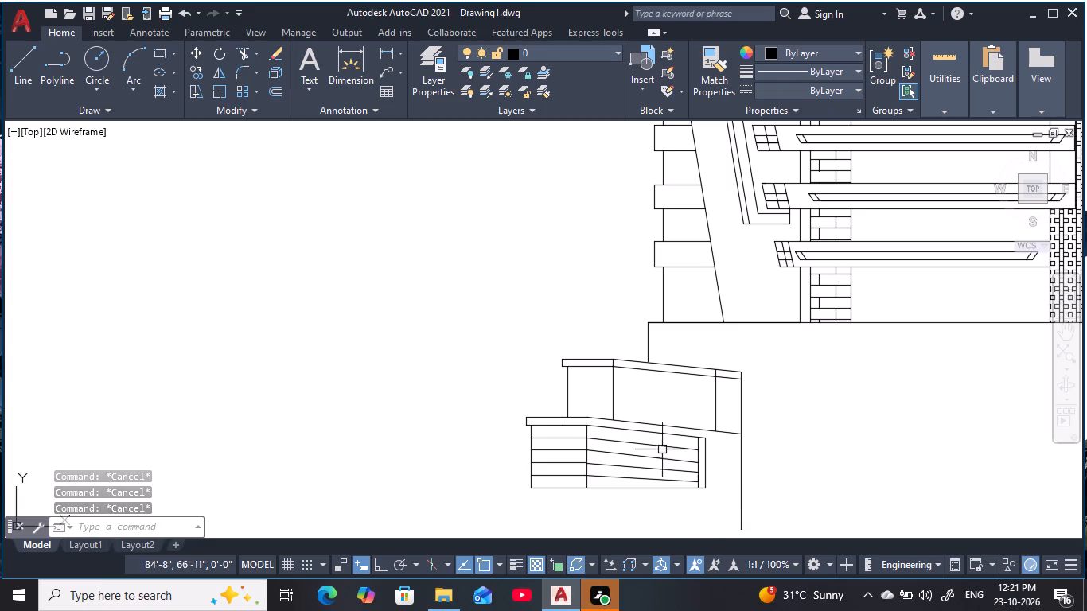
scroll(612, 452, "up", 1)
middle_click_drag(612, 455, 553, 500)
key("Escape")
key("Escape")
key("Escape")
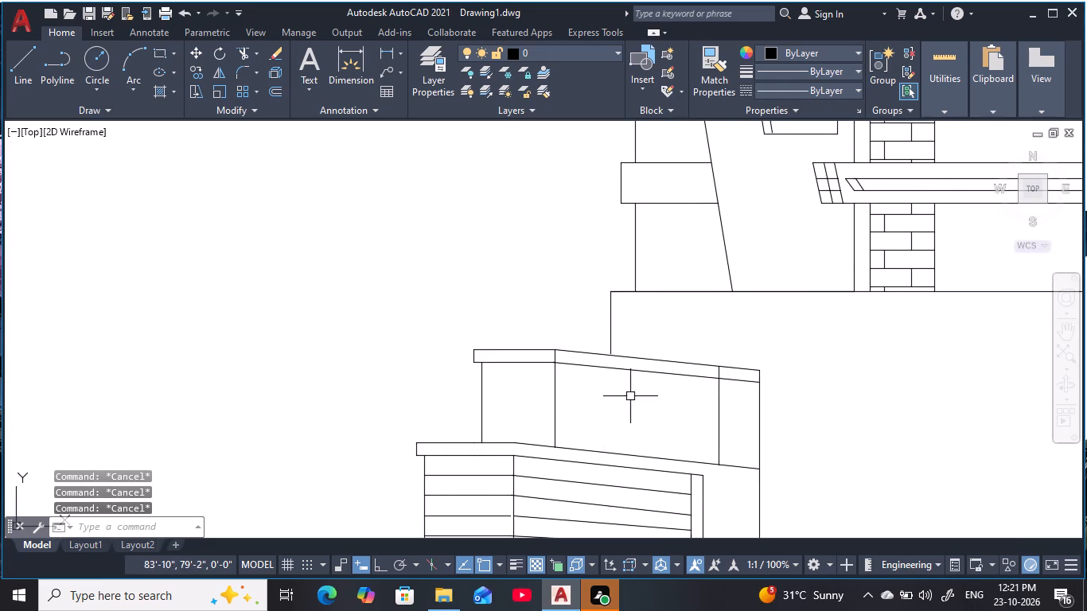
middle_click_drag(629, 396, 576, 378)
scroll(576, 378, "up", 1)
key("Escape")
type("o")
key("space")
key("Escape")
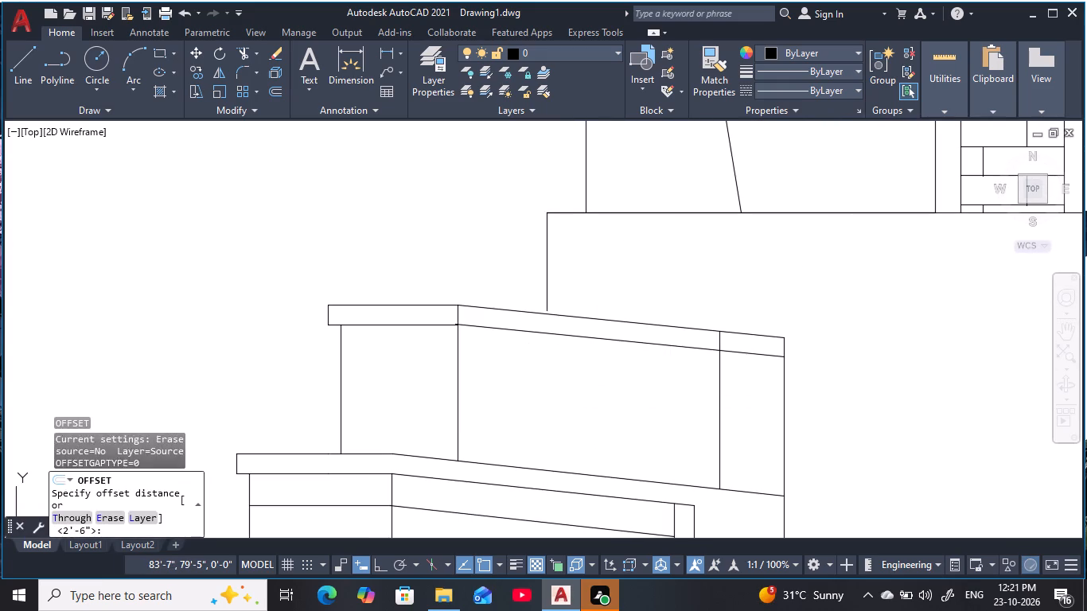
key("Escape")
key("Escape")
Draw a horizontal line about 9' long across the top of the upper tier's left panel, along the band's lower edge.
type("l")
key("space")
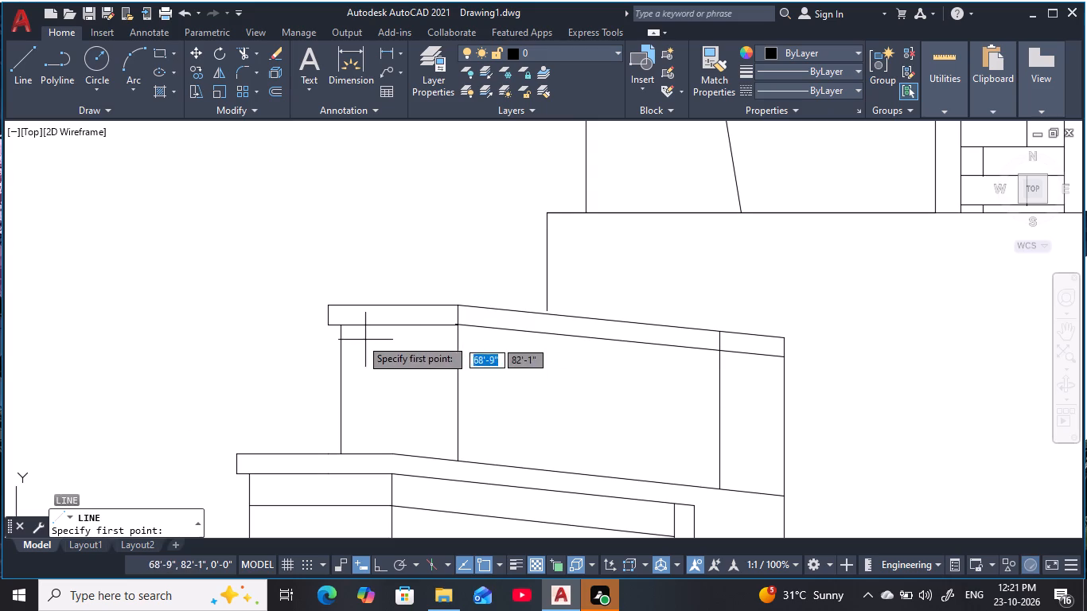
left_click(341, 328)
scroll(454, 333, "up", 5)
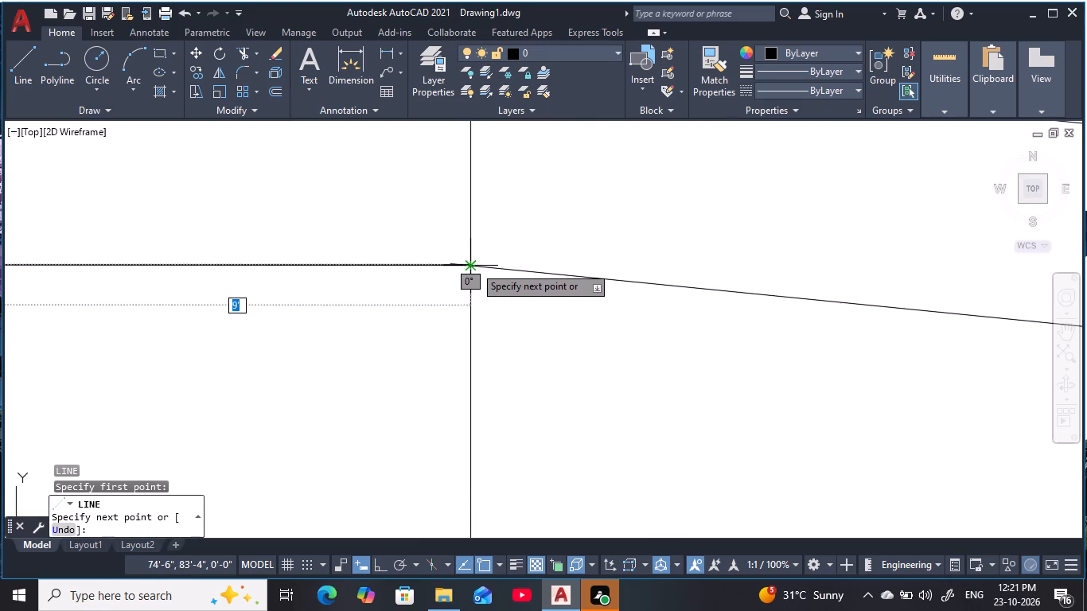
left_click(474, 266)
key("Escape")
key("Escape")
scroll(516, 364, "down", 2)
middle_click_drag(524, 368, 586, 326)
key("Escape")
scroll(593, 333, "down", 2)
middle_click(590, 338)
key("Escape")
key("Escape")
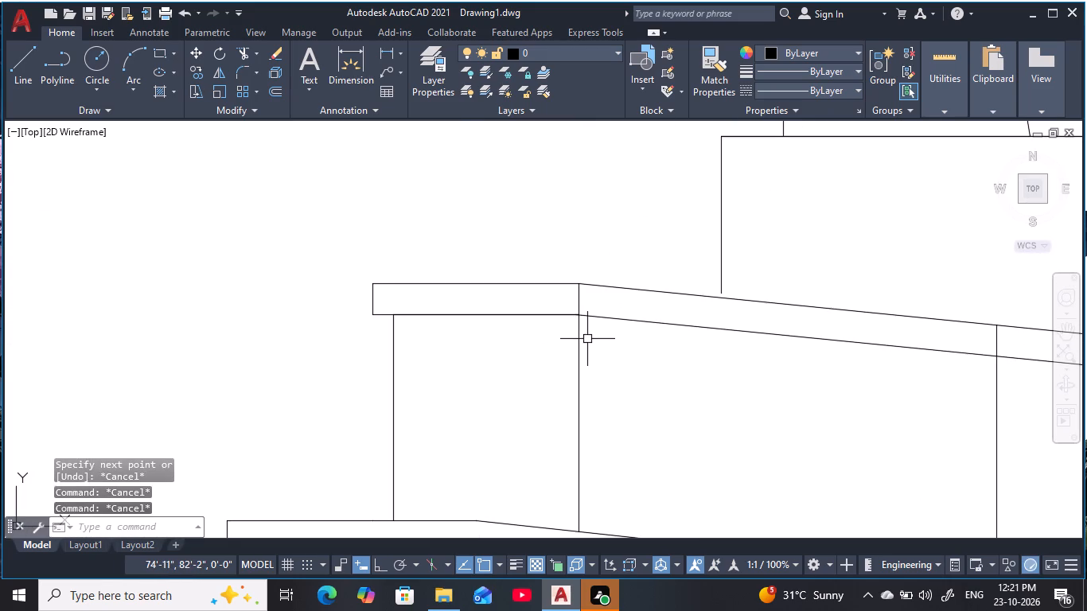
Offset the top line of the upper tier's left panel downward four times at 2' spacing to form its horizontal dividing lines.
type("o")
key("space")
key("2")
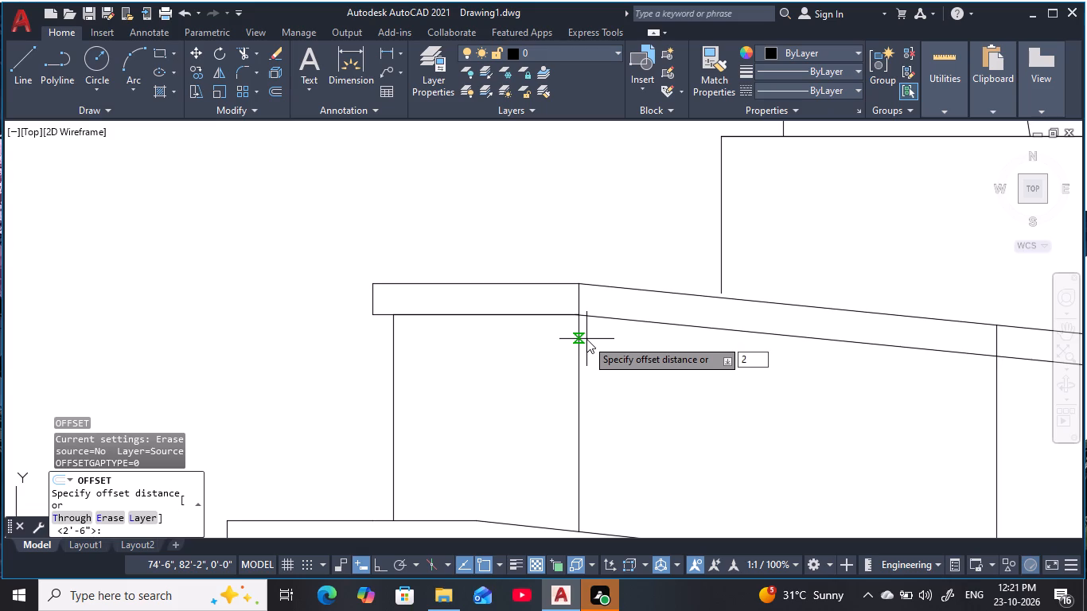
key("apostrophe")
key("space")
left_click(548, 315)
left_click(545, 405)
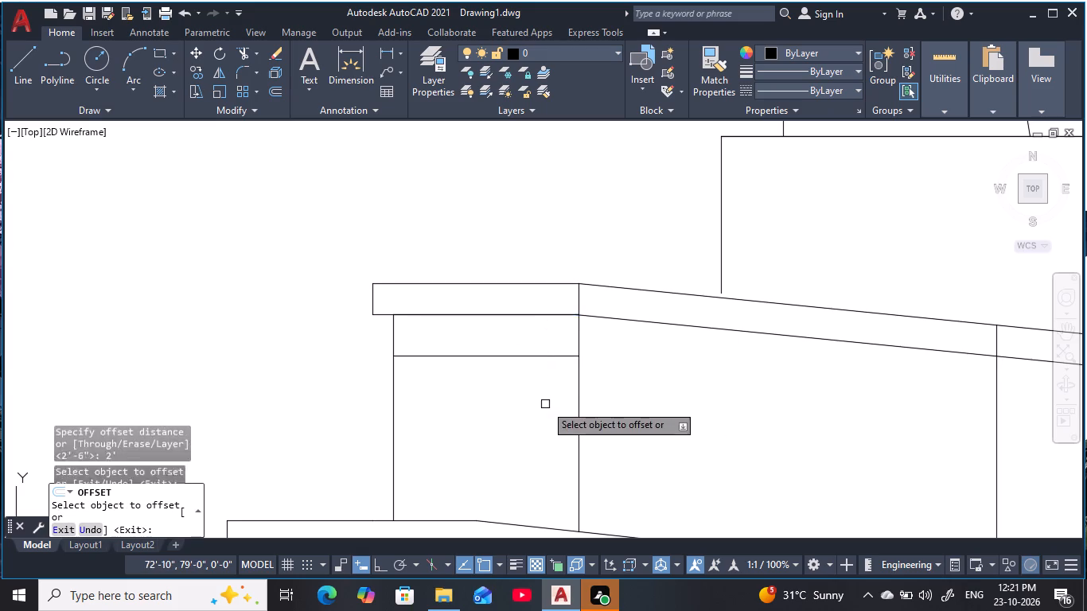
middle_click_drag(526, 351, 522, 277)
left_click(521, 280)
left_click(543, 398)
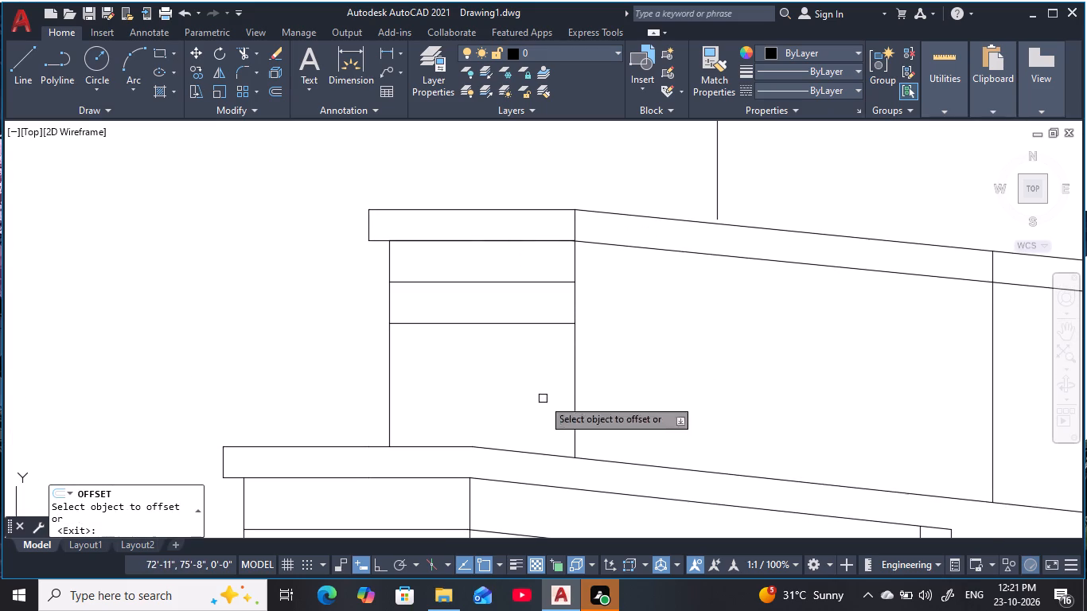
left_click(528, 326)
left_click(543, 403)
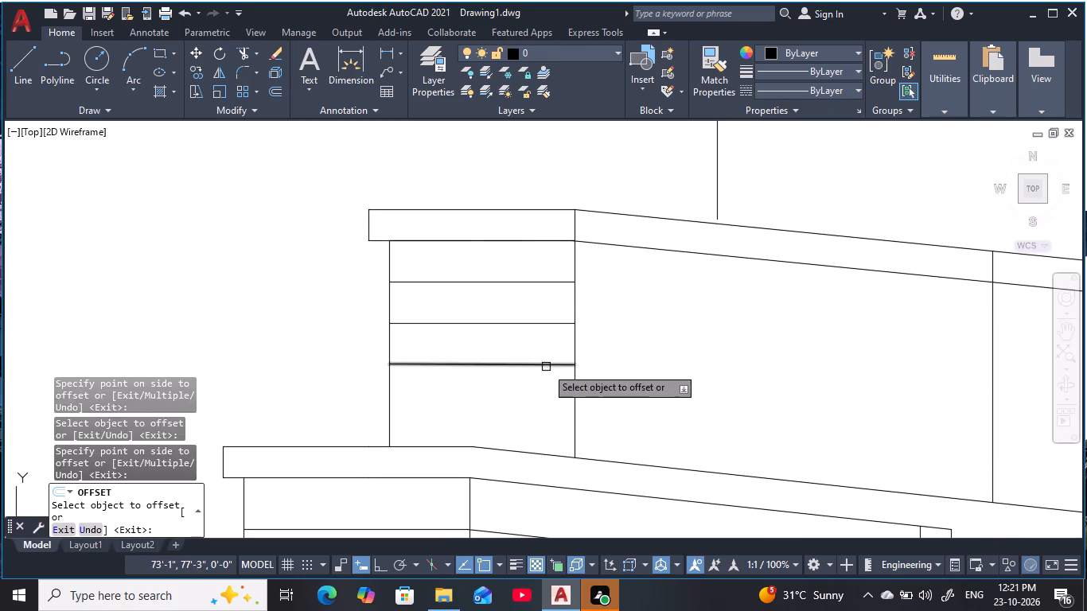
left_click(546, 365)
left_click(549, 438)
middle_click_drag(543, 434, 484, 422)
key("Escape")
key("Escape")
key("Escape")
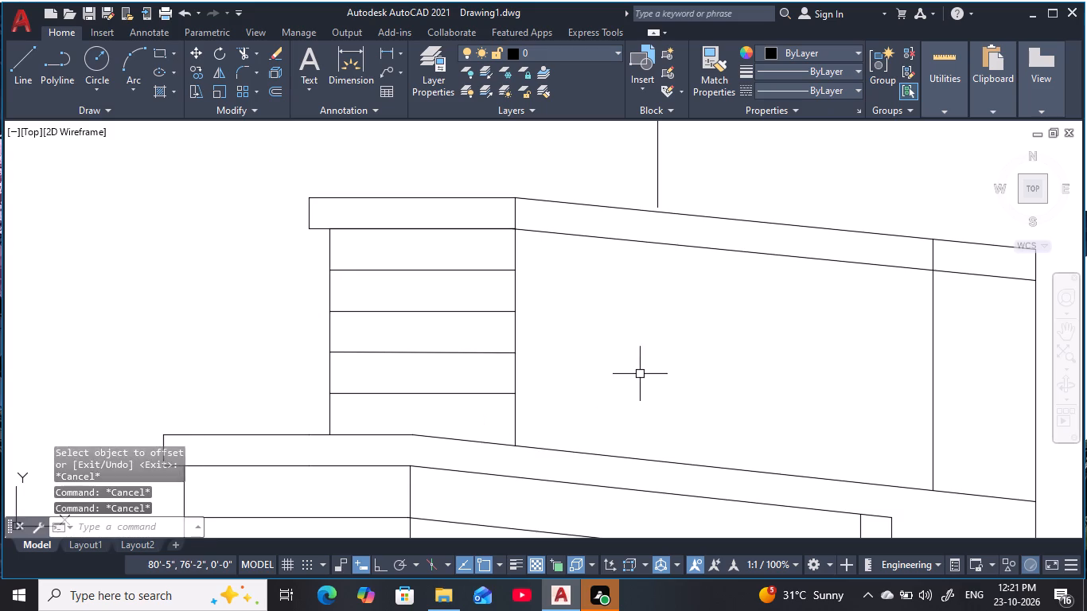
key("Escape")
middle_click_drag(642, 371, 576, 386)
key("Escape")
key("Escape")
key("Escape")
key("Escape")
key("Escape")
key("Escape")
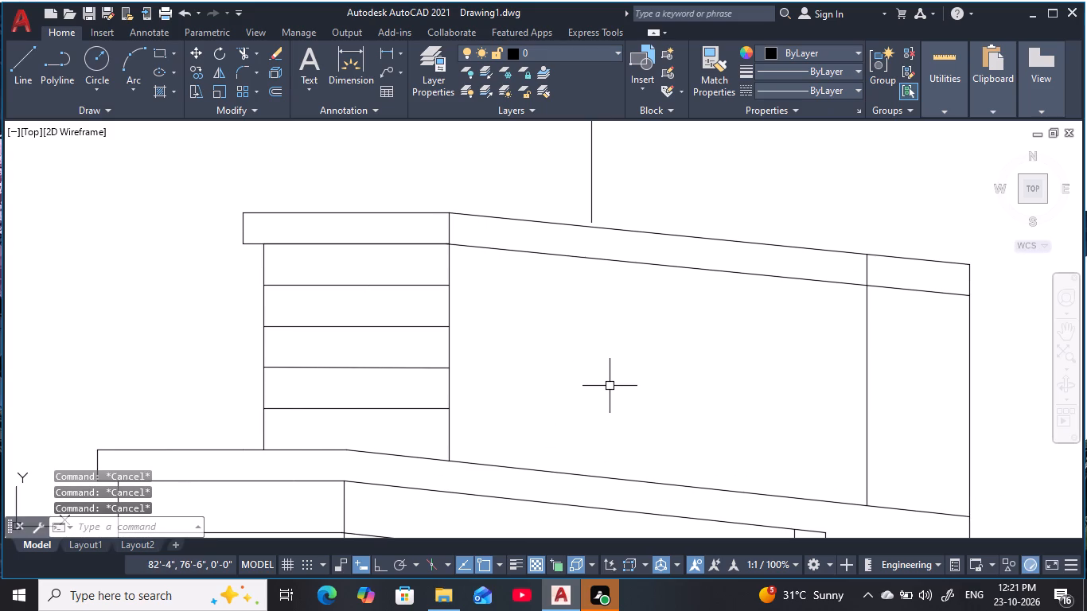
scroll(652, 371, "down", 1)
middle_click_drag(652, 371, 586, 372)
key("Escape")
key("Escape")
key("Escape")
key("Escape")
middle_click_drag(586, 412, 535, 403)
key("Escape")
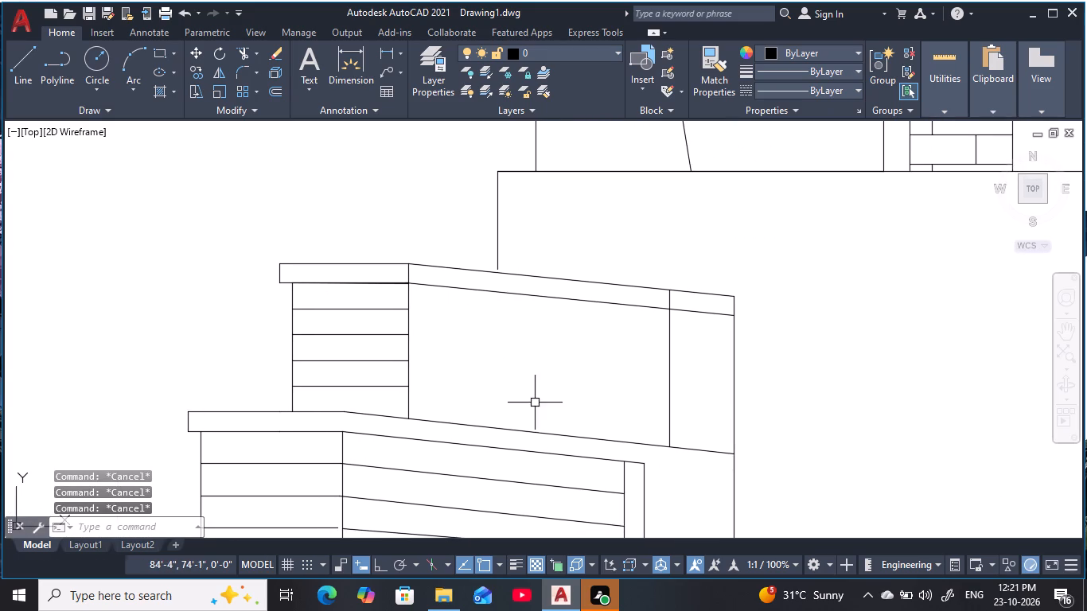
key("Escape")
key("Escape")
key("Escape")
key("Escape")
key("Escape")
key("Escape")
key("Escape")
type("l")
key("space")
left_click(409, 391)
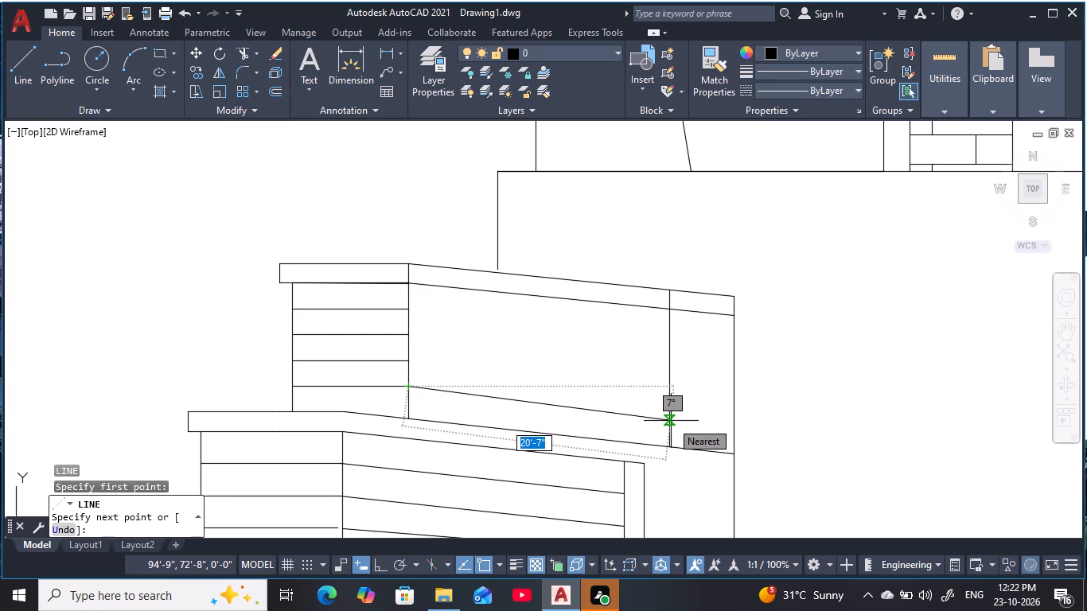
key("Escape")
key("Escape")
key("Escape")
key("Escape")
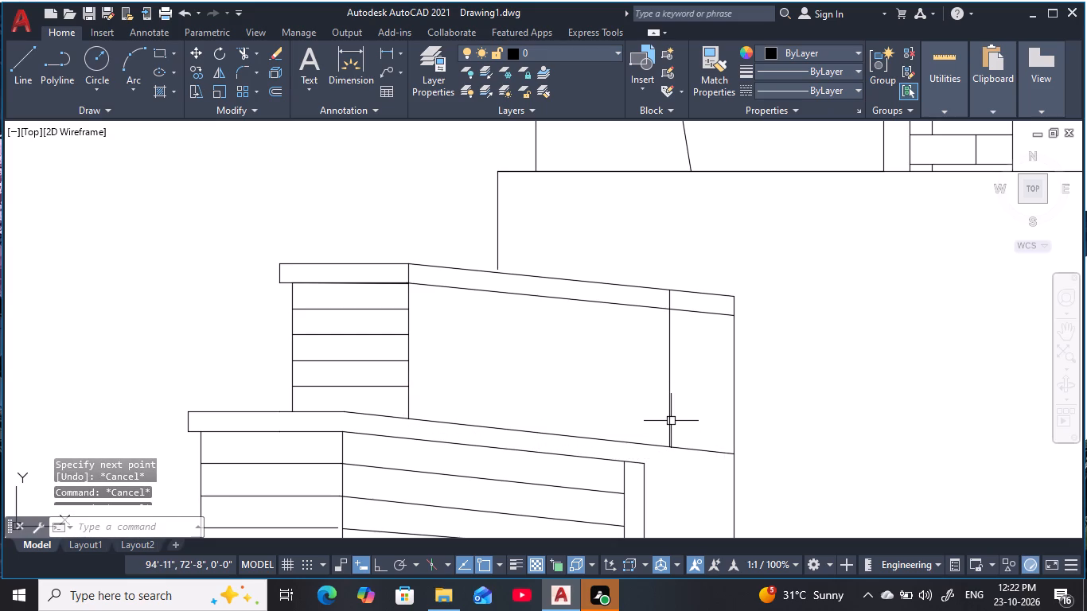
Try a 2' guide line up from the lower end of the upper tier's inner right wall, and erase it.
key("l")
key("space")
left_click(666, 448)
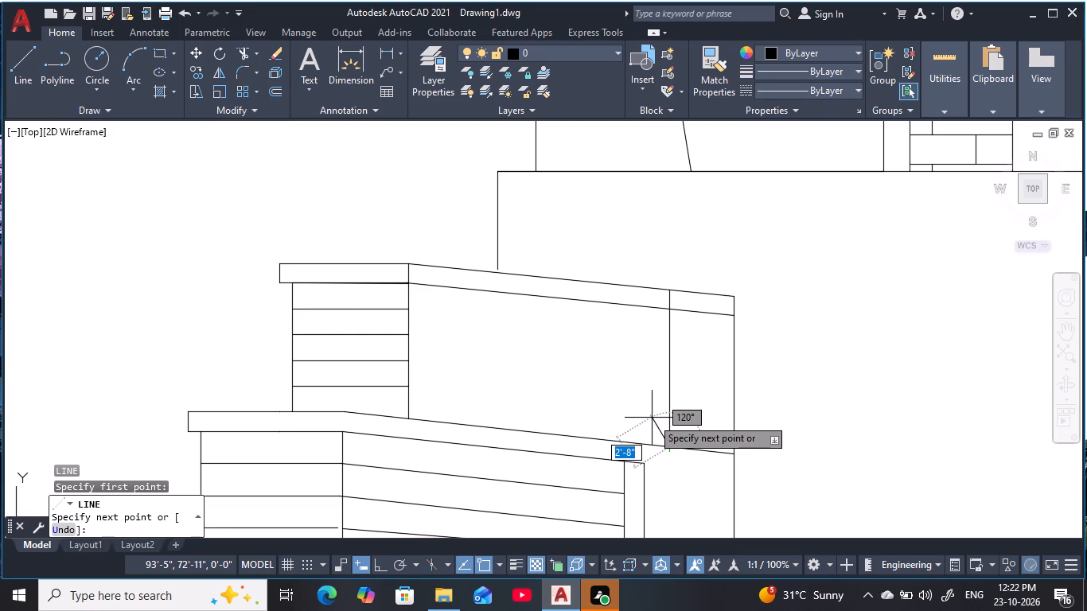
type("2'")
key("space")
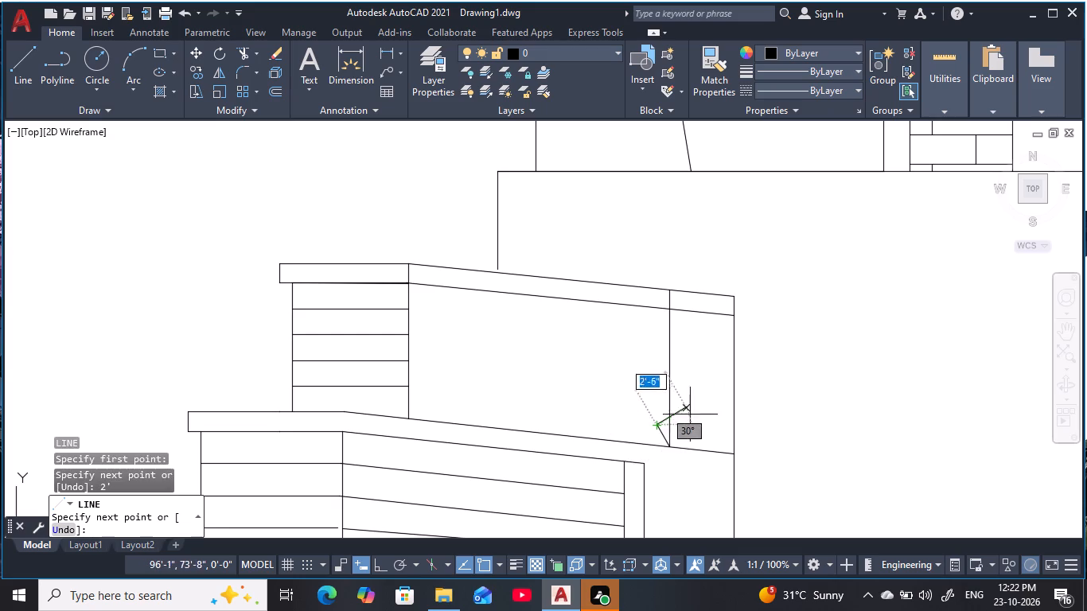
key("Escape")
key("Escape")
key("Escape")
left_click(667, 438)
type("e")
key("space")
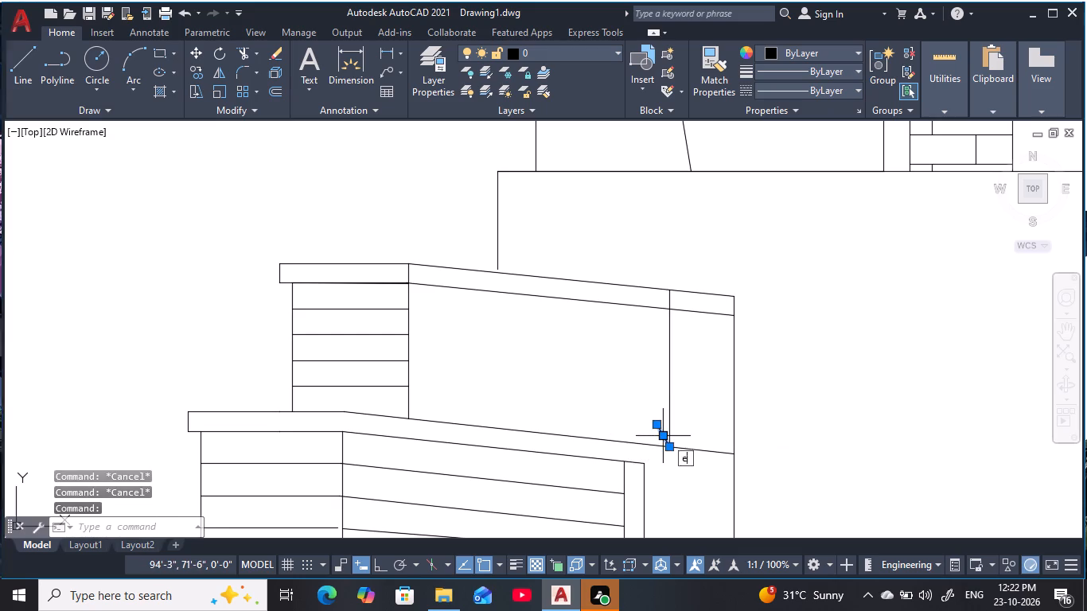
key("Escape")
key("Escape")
With Ortho on, draw a 2' vertical line up from the lower end of the upper tier's inner right wall.
scroll(671, 436, "up", 2)
key("Escape")
key("Escape")
type("l")
key("space")
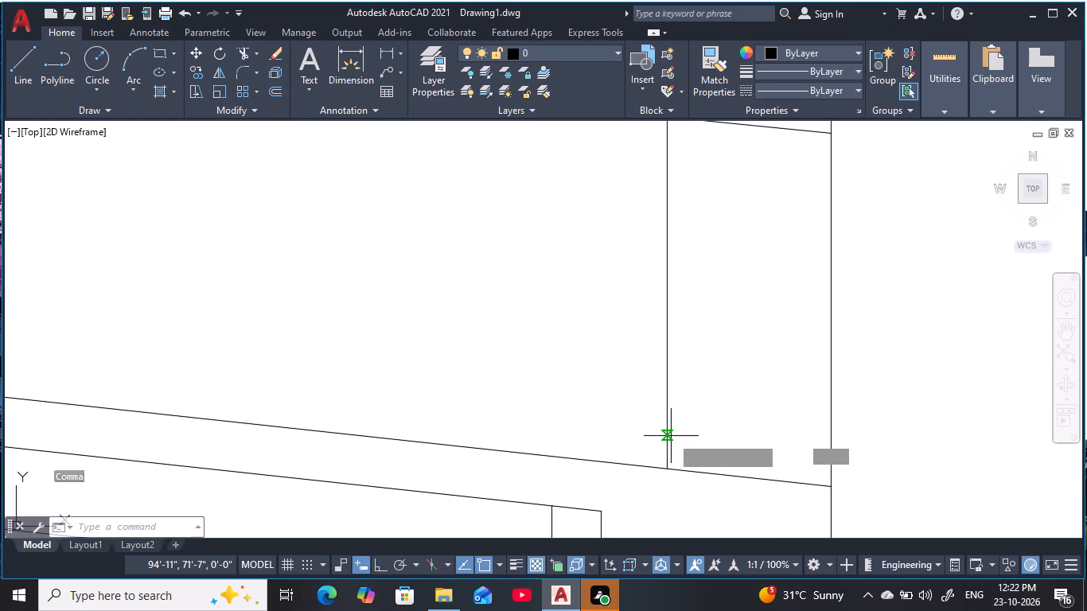
key("F8")
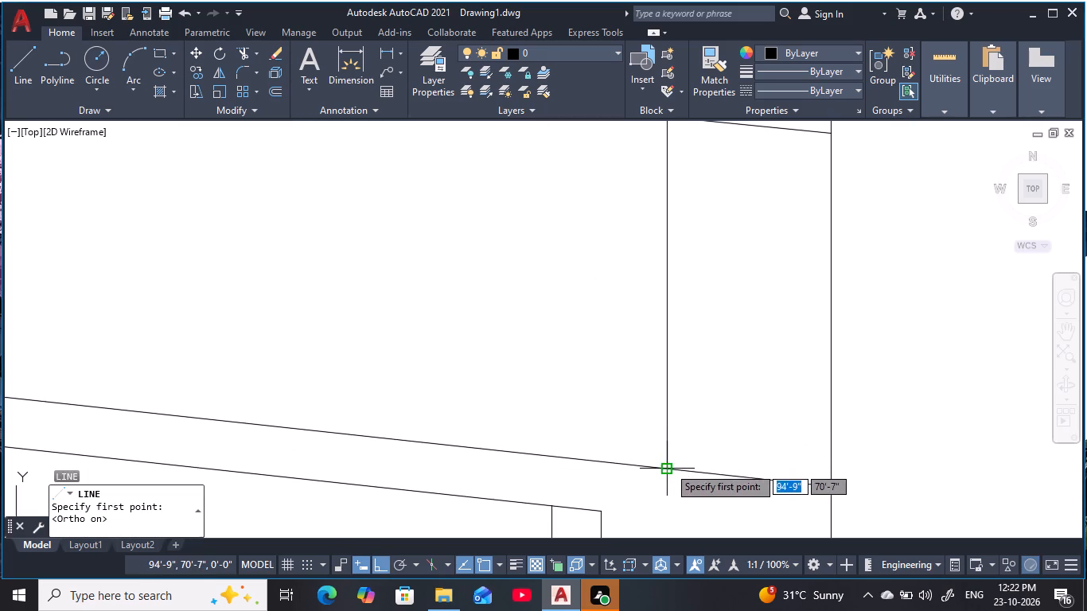
left_click(668, 466)
type("2'")
key("space")
key("space")
key("Escape")
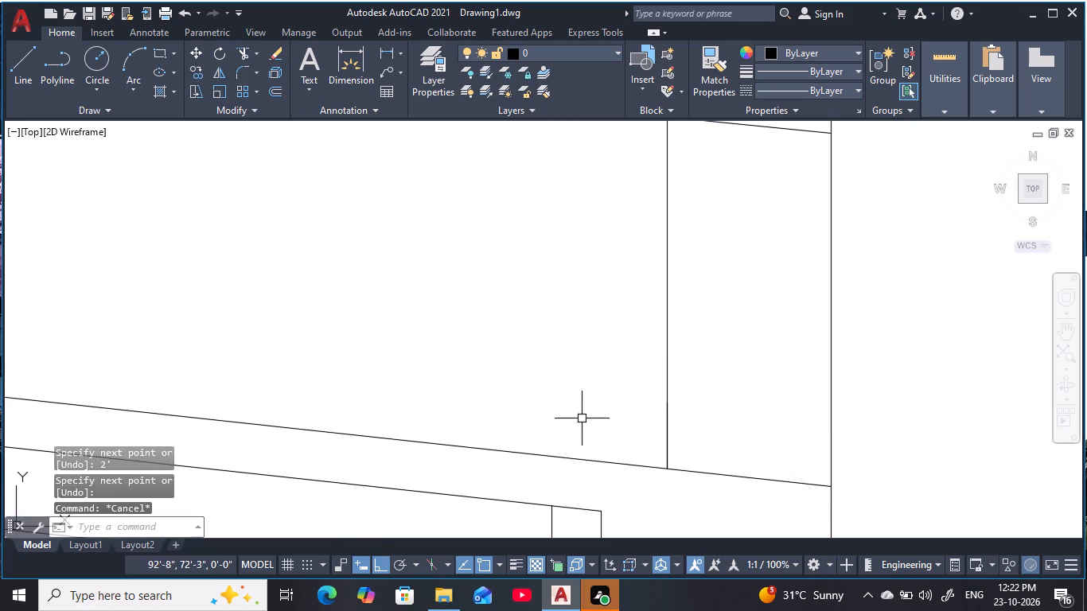
key("Escape")
With Ortho off, draw a sloping line about 20' long from the 2' line's upper end to the end of the left panel's lowest dividing line.
scroll(553, 421, "down", 2)
middle_click_drag(552, 421, 649, 426)
key("Escape")
key("Escape")
key("Escape")
type("l")
key("space")
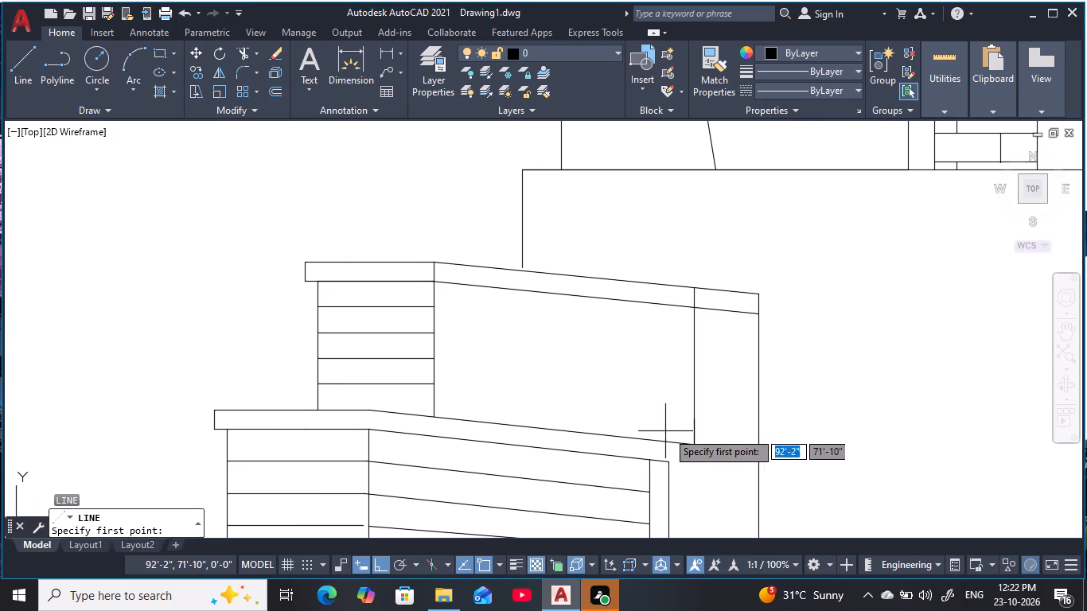
left_click(695, 422)
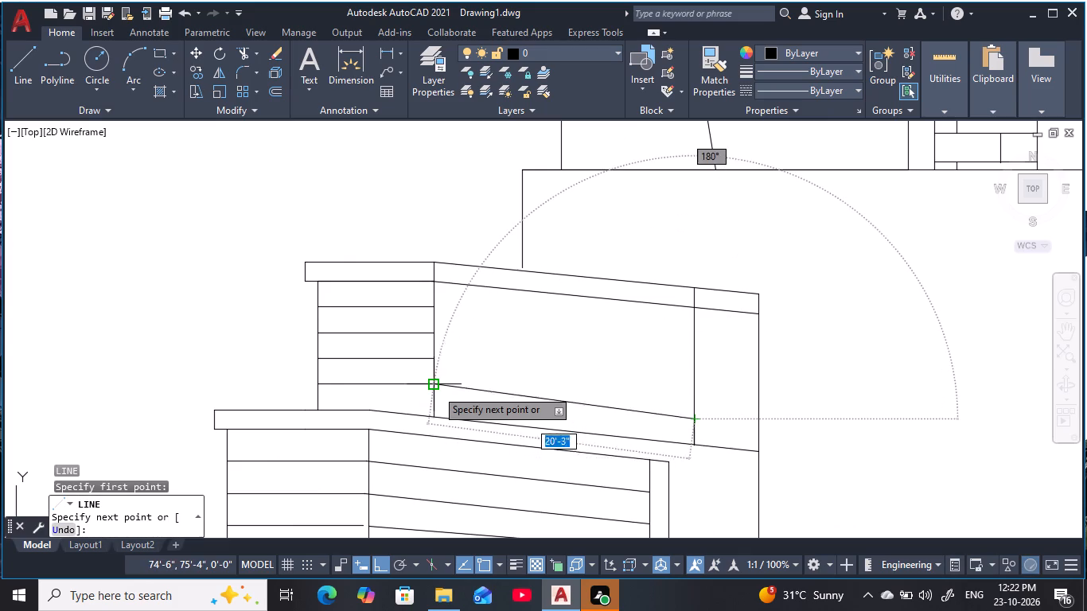
key("F8")
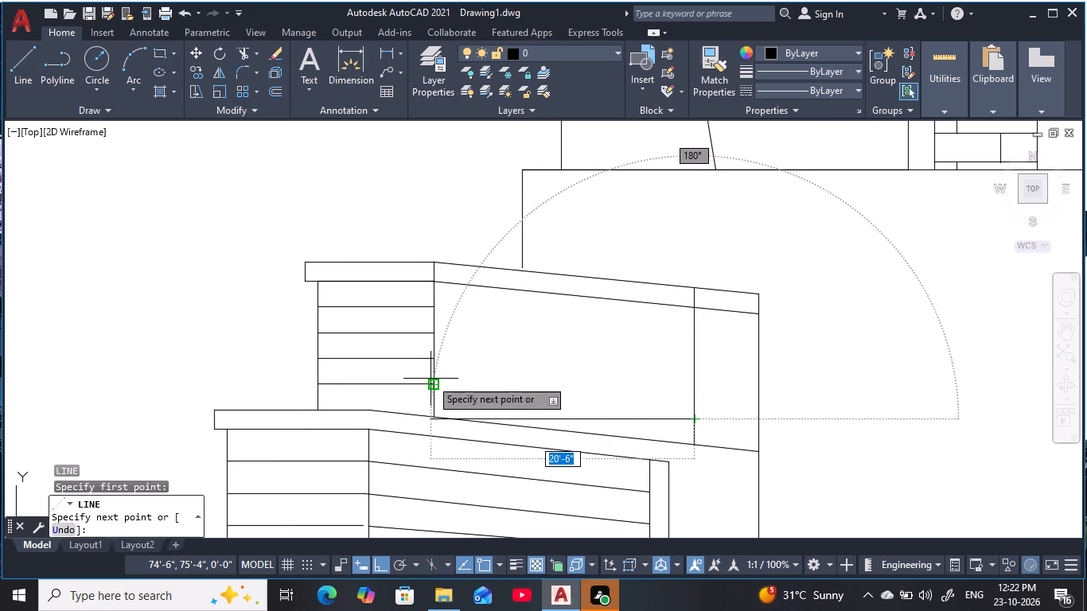
left_click(431, 383)
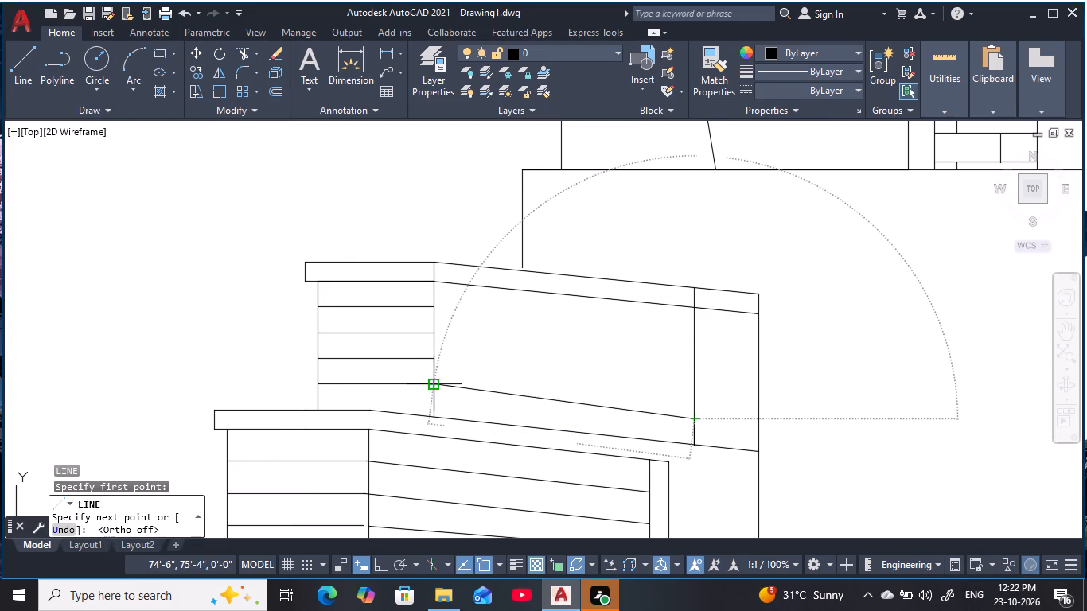
key("Escape")
key("Escape")
key("Escape")
middle_click_drag(551, 364, 543, 367)
key("Escape")
key("Escape")
key("Escape")
key("Escape")
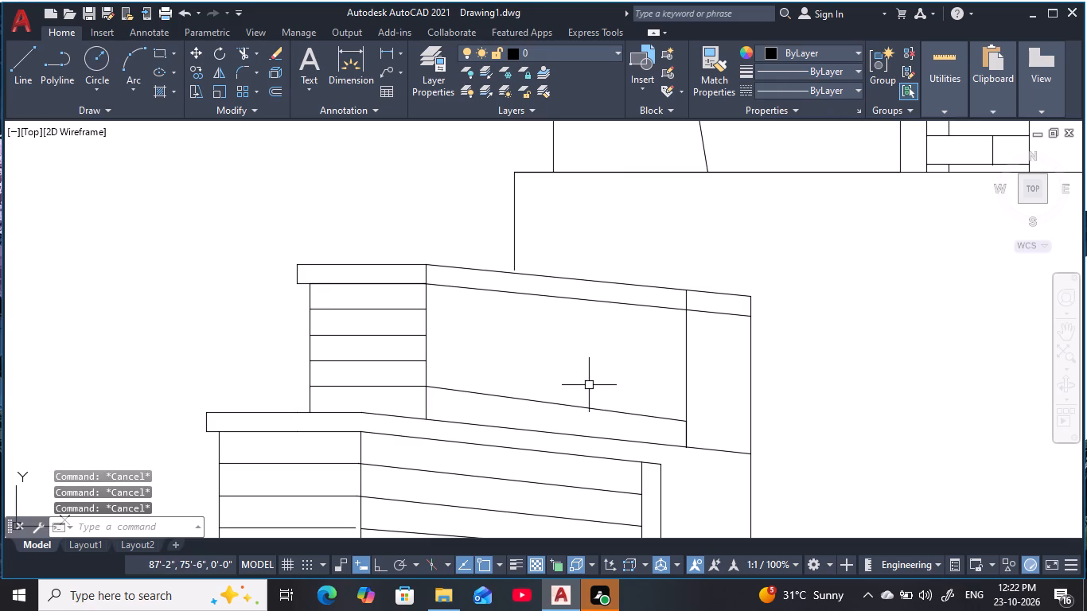
Offset the new sloping line upward three times at 2' spacing across the upper tier's right panel.
type("o")
key("space")
key("2")
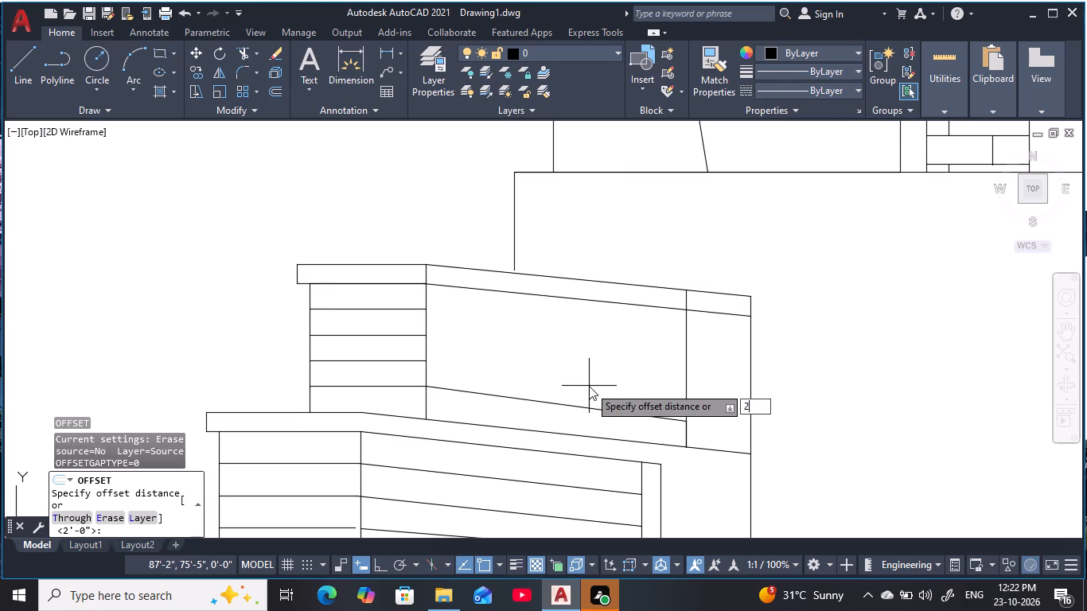
type("'")
key("space")
left_click(584, 407)
left_click(601, 364)
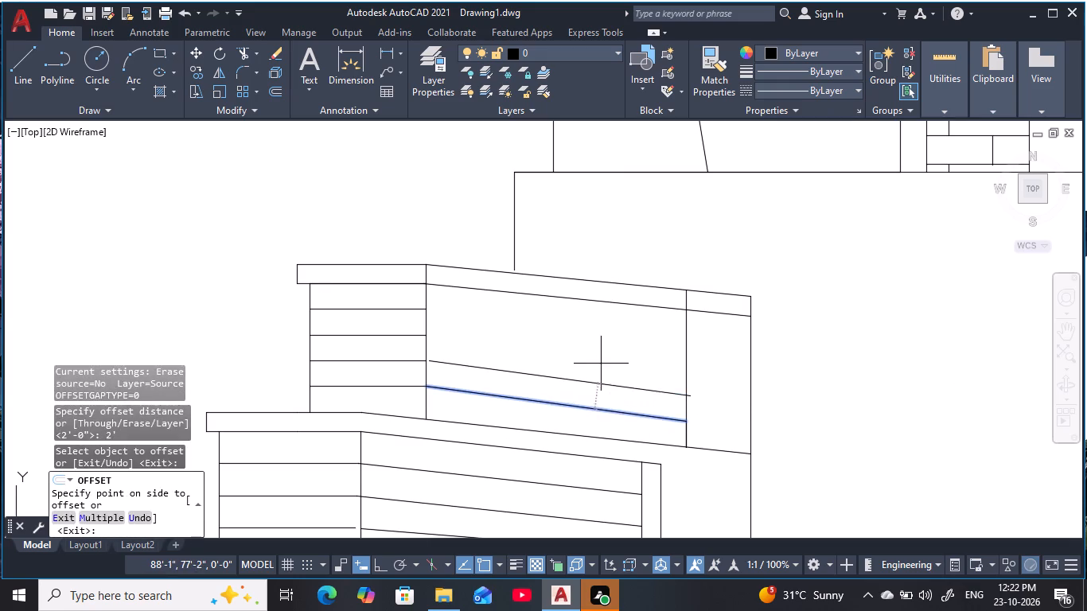
left_click(604, 382)
left_click(610, 348)
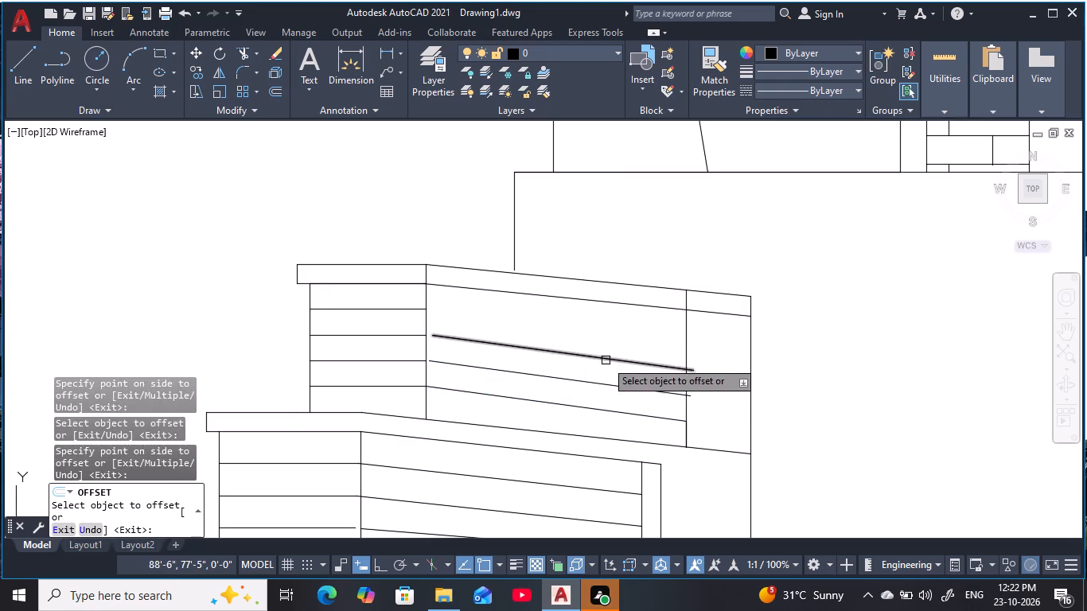
left_click(606, 360)
left_click(606, 329)
key("Escape")
key("Escape")
key("Escape")
key("Escape")
key("Escape")
key("Escape")
key("Escape")
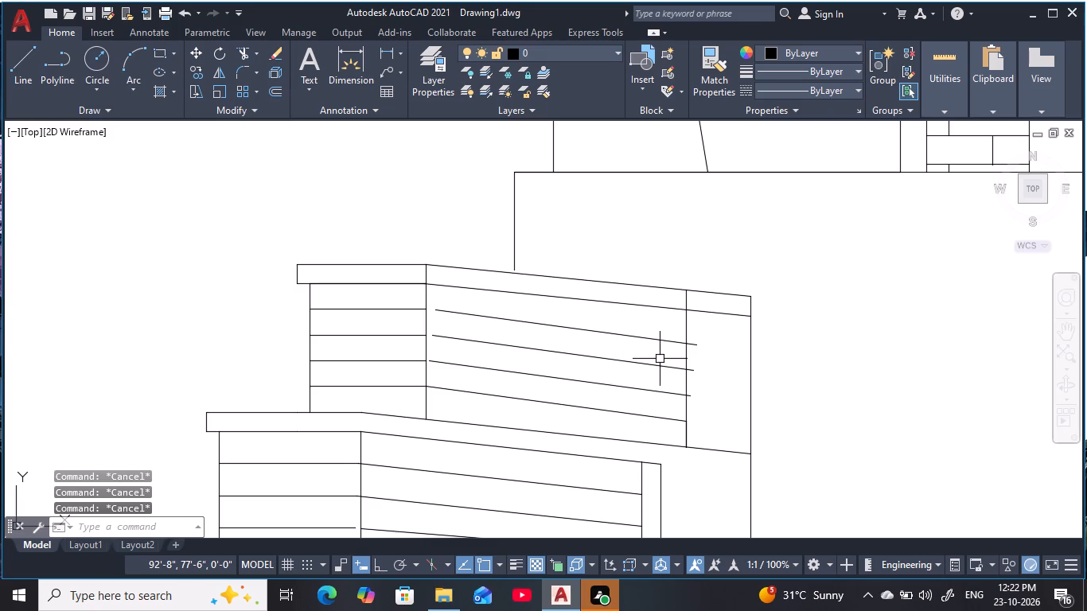
key("Escape")
key("Escape")
Trim the three offset sloping lines' ends that overrun the upper tier's inner right wall.
middle_click_drag(659, 355, 631, 355)
key("Escape")
key("Escape")
type("tr")
key("space")
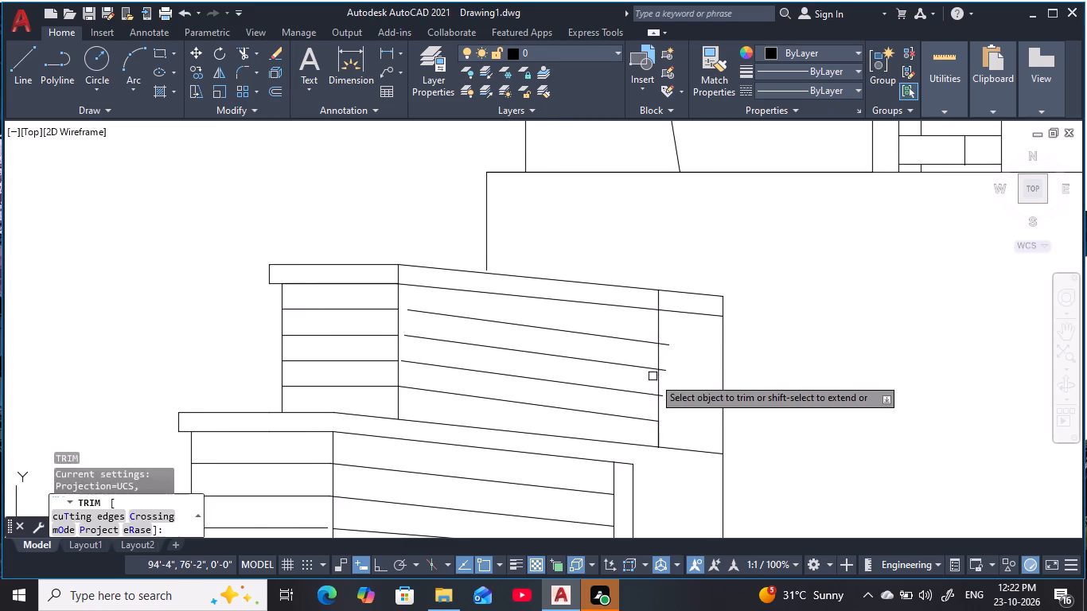
scroll(677, 375, "up", 2)
left_click_drag(651, 289, 649, 411)
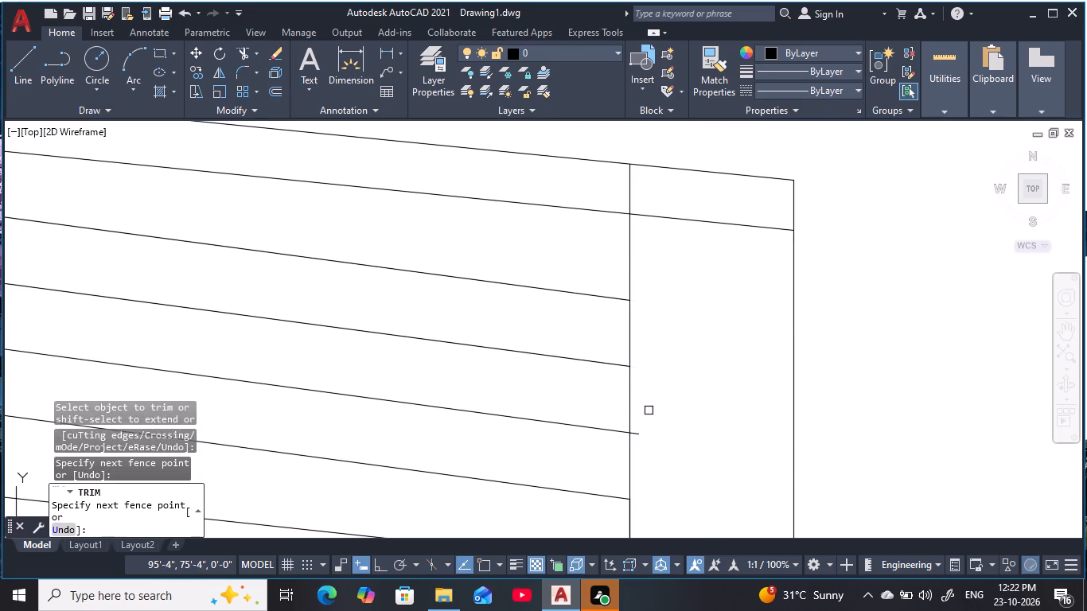
scroll(649, 409, "down", 1)
middle_click_drag(649, 409, 680, 324)
scroll(679, 334, "up", 1)
left_click(672, 342)
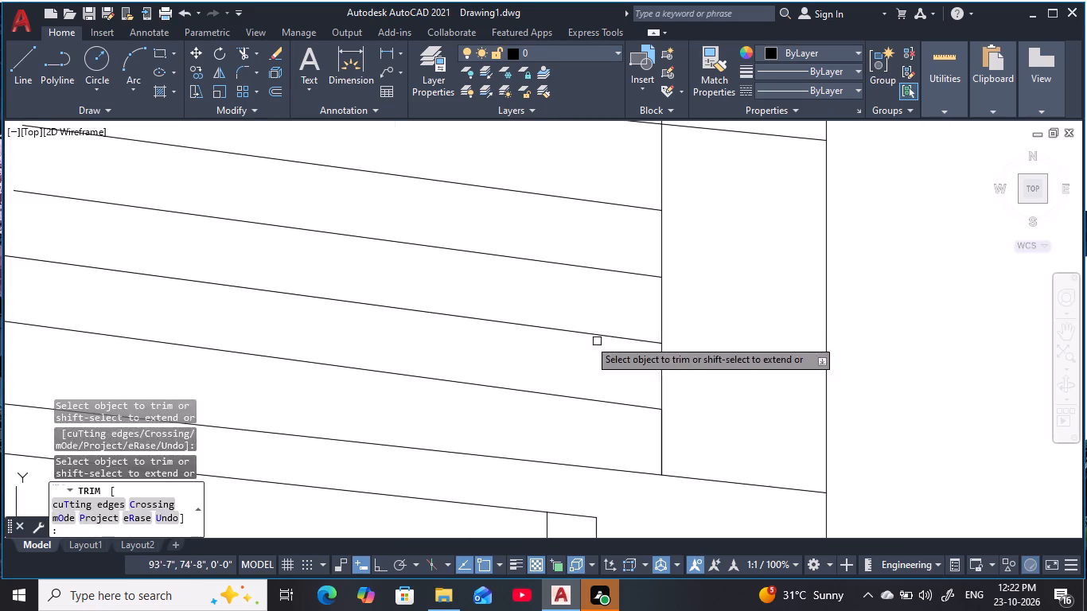
key("Escape")
Extend the three offset sloping lines to the wall line between the upper tier's left and right panels.
scroll(512, 316, "down", 2)
middle_click_drag(512, 316, 675, 418)
key("Escape")
key("Escape")
key("Escape")
type("ex")
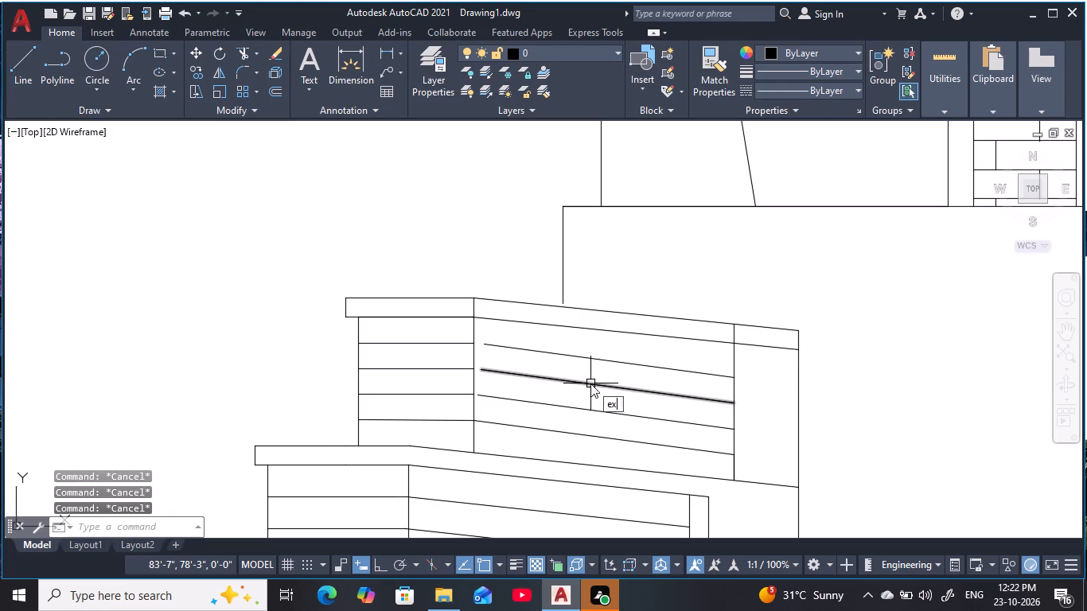
key("space")
left_click(519, 347)
left_click(513, 372)
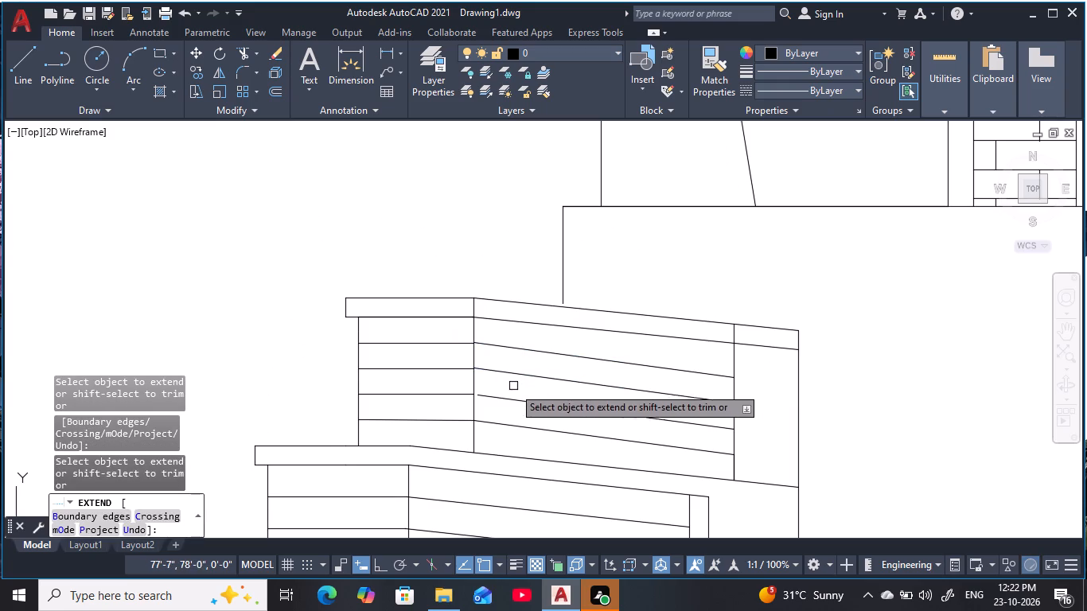
left_click(512, 397)
scroll(586, 445, "down", 1)
middle_click_drag(586, 445, 557, 404)
key("Escape")
key("Escape")
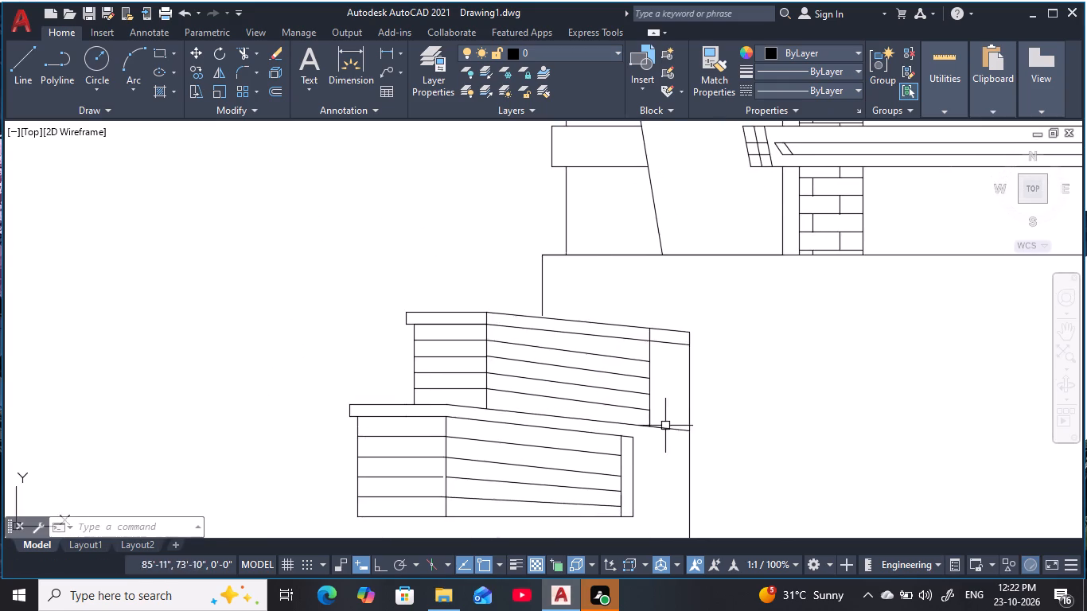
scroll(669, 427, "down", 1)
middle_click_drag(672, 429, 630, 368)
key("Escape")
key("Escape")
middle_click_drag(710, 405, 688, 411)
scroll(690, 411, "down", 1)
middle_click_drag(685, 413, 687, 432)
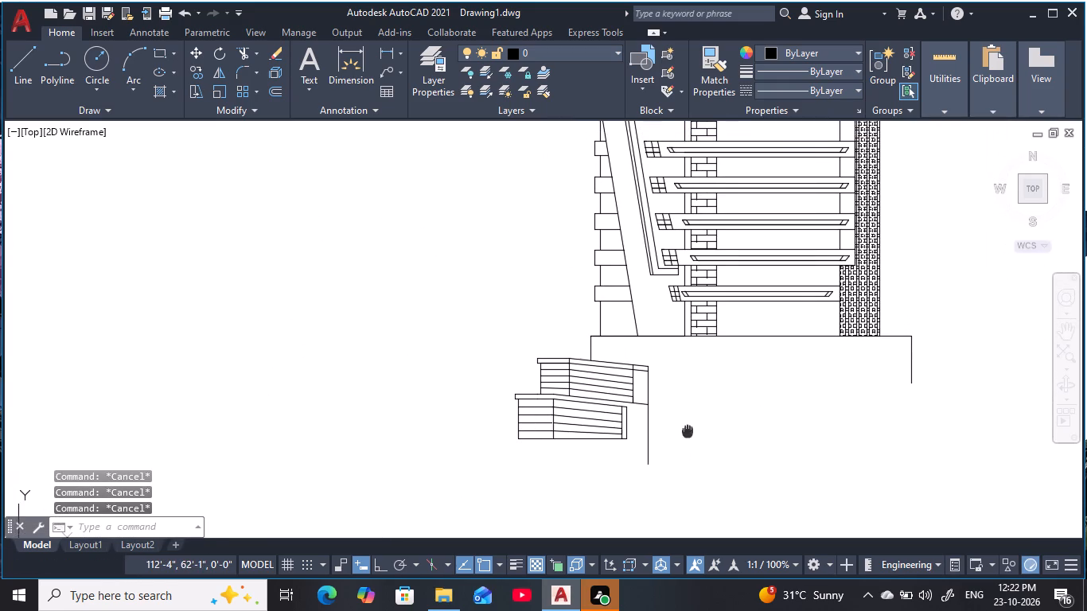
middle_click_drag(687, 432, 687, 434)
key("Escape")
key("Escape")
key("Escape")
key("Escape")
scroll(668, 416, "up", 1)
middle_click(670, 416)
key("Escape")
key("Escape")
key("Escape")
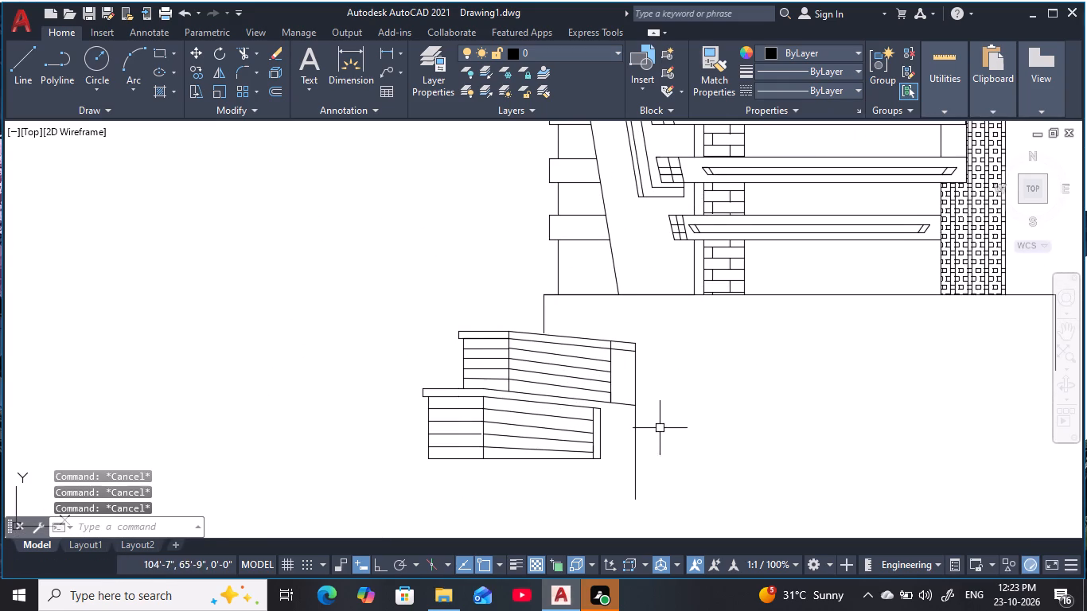
Erase the four sloping dividing lines from the lower tier's right panel.
key("Escape")
key("Escape")
key("Escape")
scroll(606, 457, "up", 2)
middle_click_drag(606, 457, 621, 449)
key("Escape")
key("Escape")
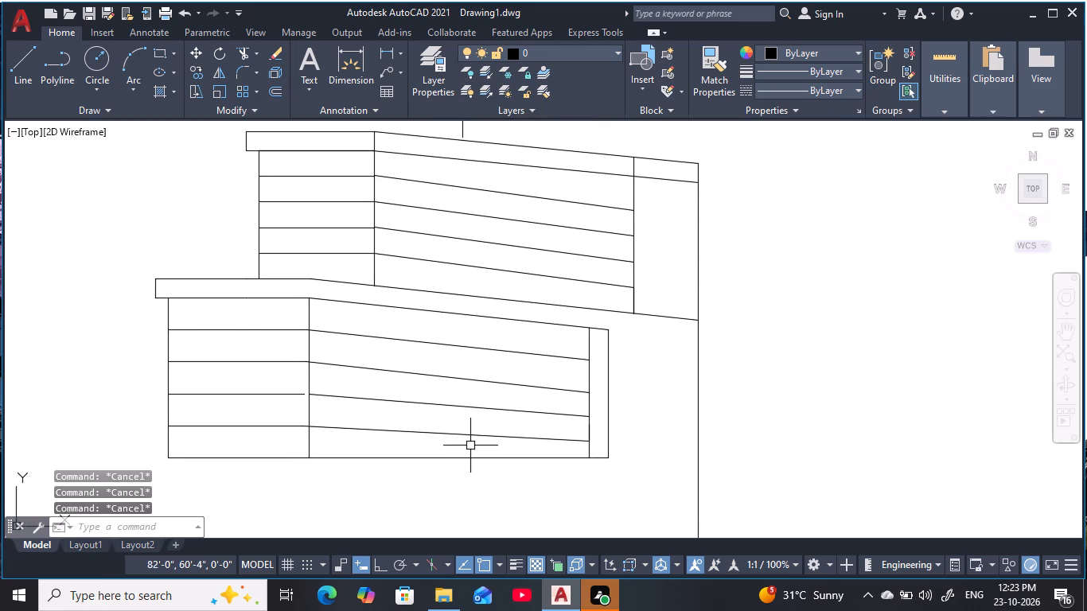
left_click(470, 446)
left_click(408, 336)
type("e")
key("space")
key("Escape")
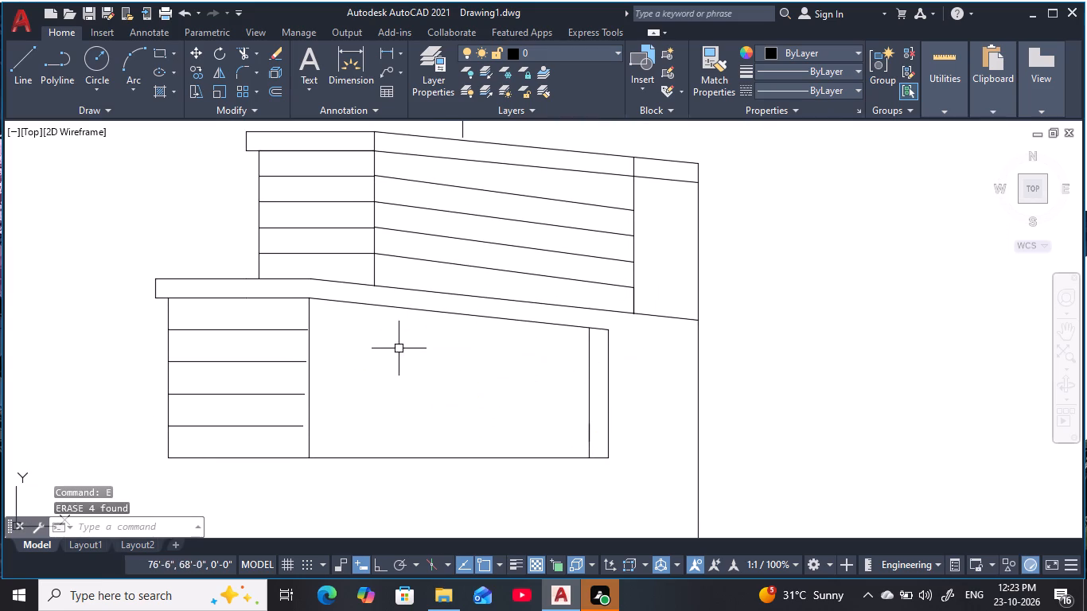
key("Escape")
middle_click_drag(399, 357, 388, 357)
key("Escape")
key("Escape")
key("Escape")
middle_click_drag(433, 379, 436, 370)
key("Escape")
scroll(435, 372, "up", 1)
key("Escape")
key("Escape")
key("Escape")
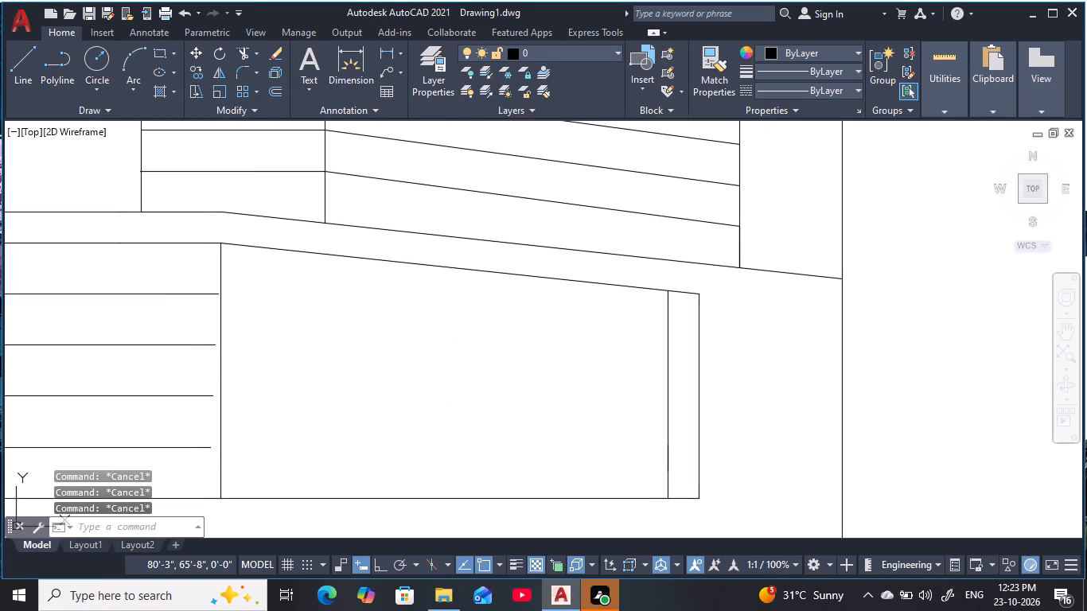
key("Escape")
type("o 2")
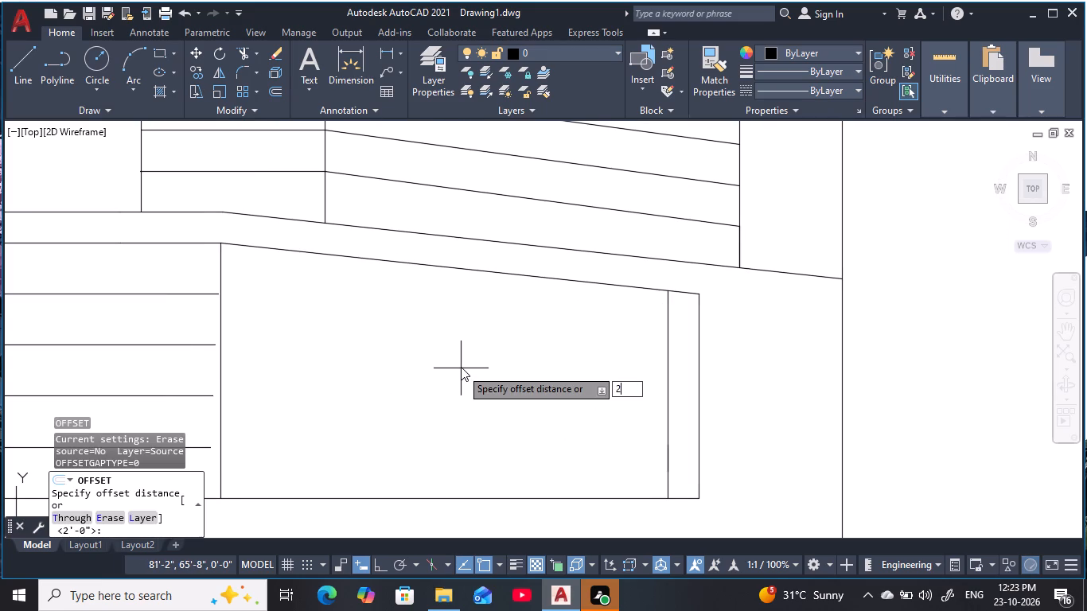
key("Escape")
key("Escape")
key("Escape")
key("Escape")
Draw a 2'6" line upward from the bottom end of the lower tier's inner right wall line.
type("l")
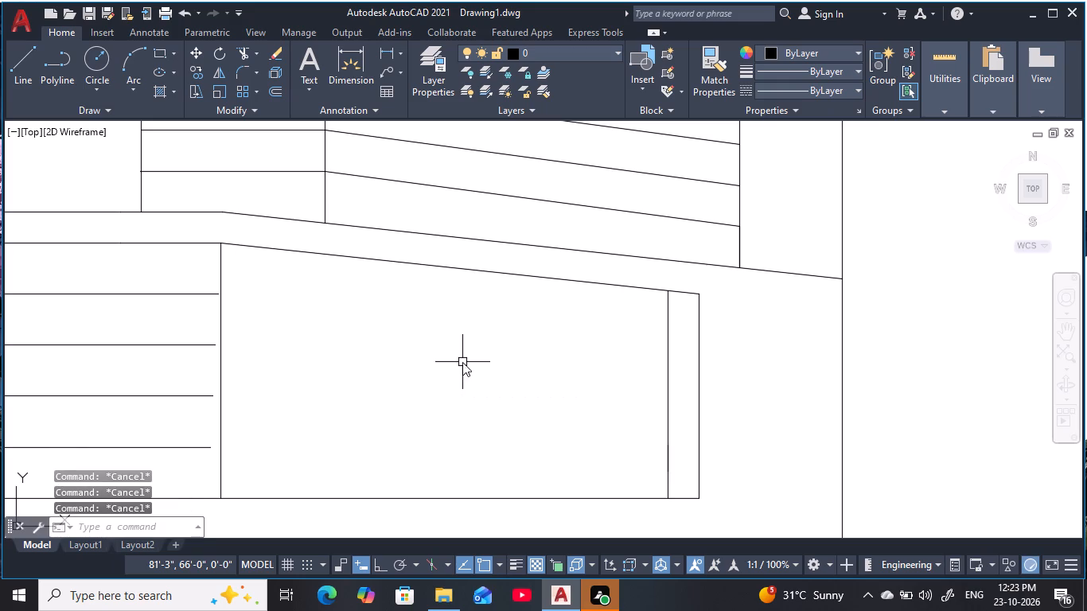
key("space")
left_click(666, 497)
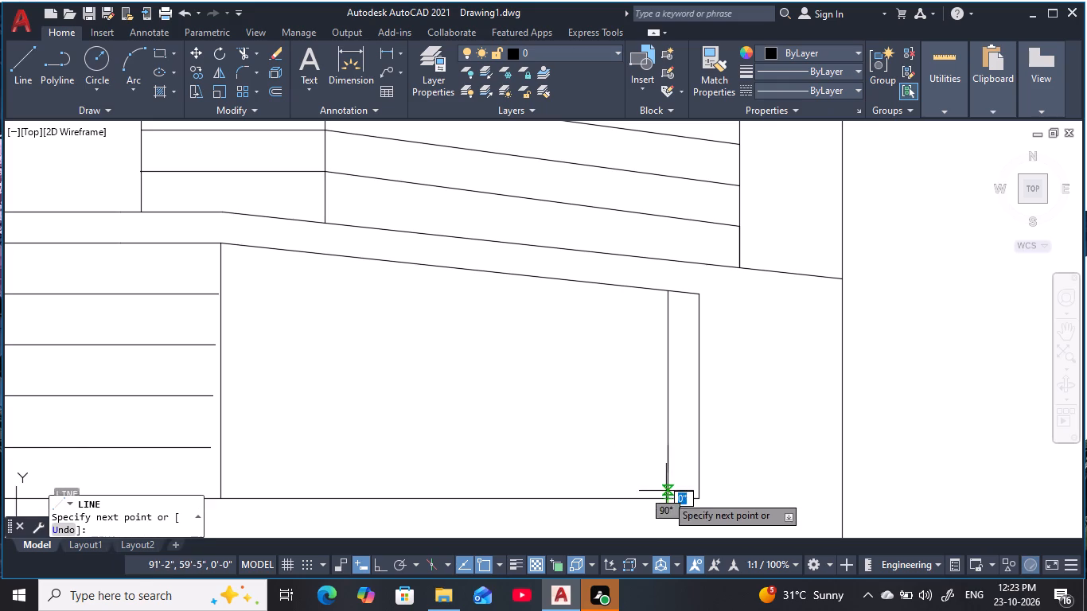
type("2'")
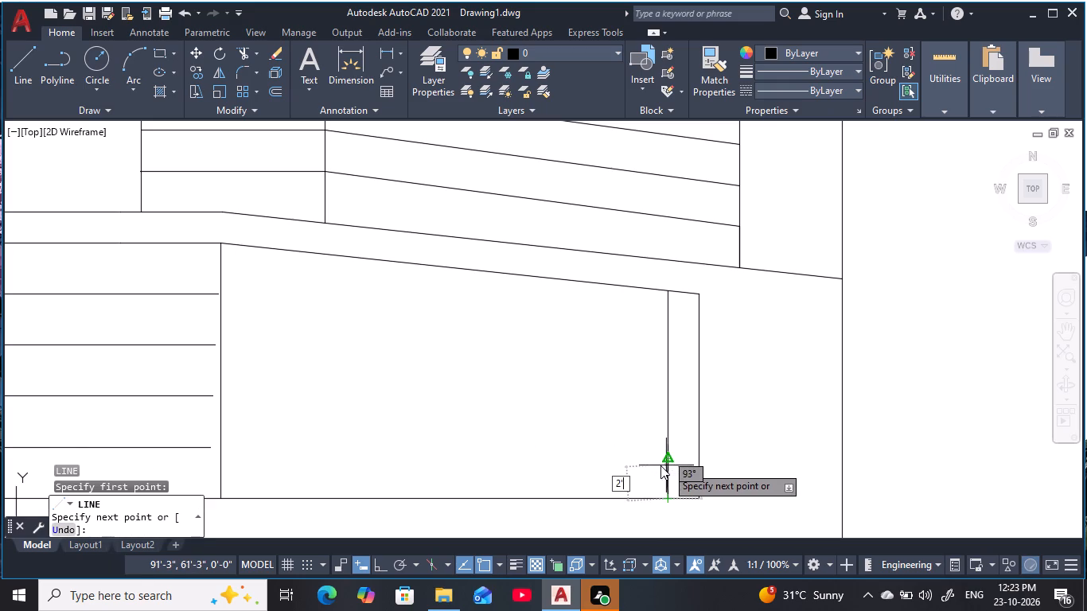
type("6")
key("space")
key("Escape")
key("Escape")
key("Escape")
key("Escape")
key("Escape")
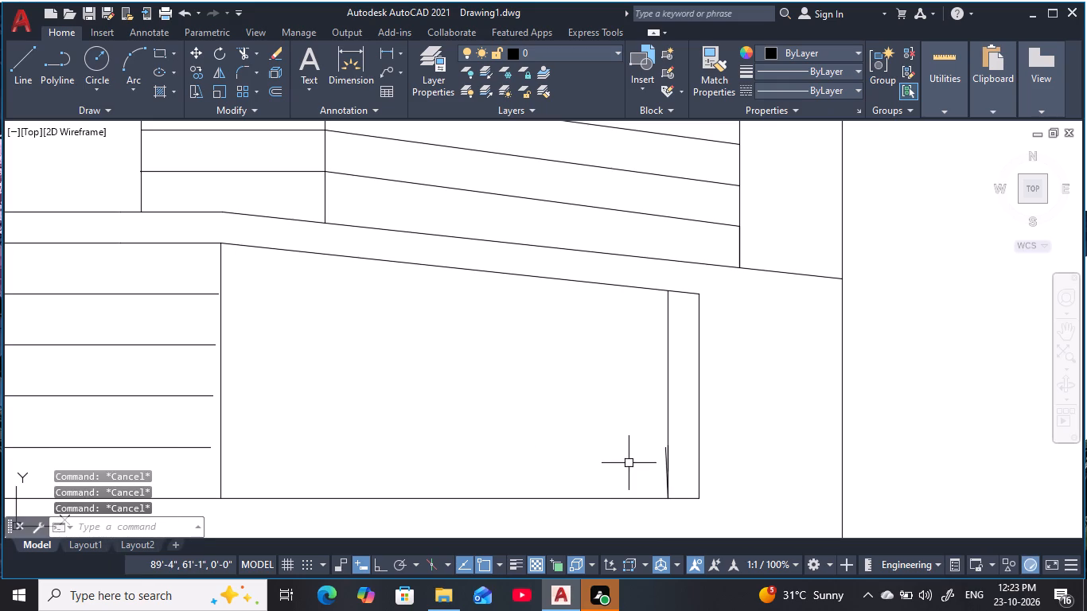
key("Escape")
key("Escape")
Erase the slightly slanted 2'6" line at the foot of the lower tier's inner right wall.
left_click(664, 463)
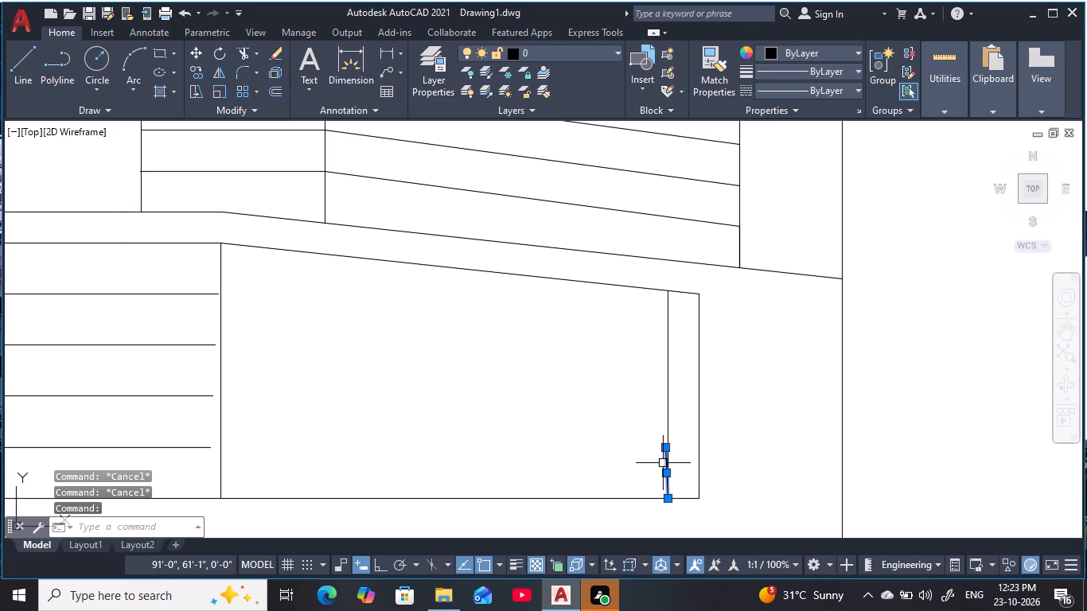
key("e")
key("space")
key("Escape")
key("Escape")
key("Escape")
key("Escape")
With Ortho on, draw a vertical 2'6" line up from the foot of the lower tier's inner right wall.
type("l")
key("space")
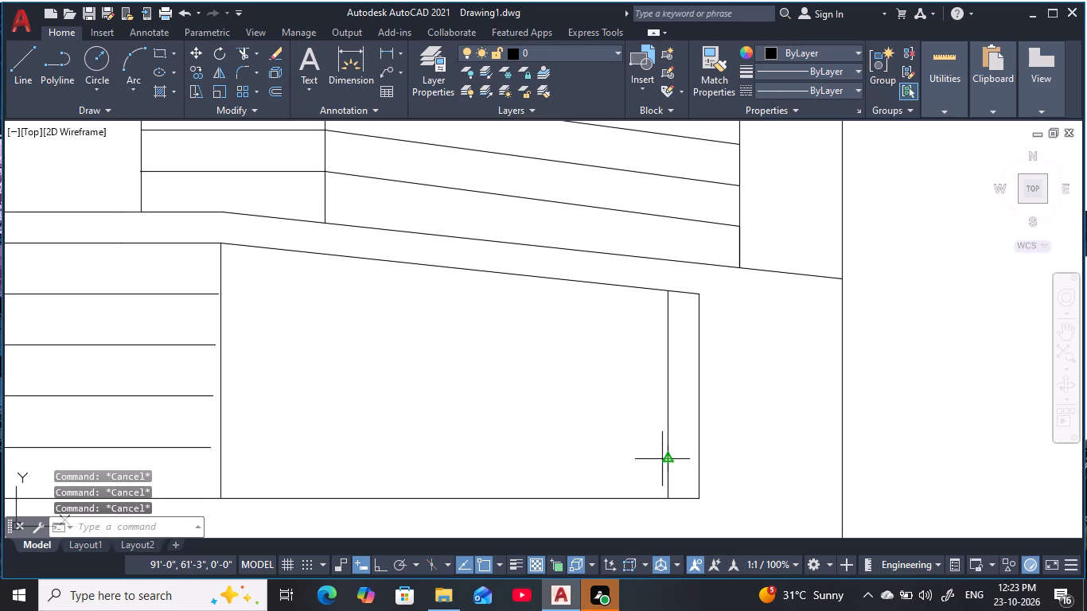
left_click(664, 496)
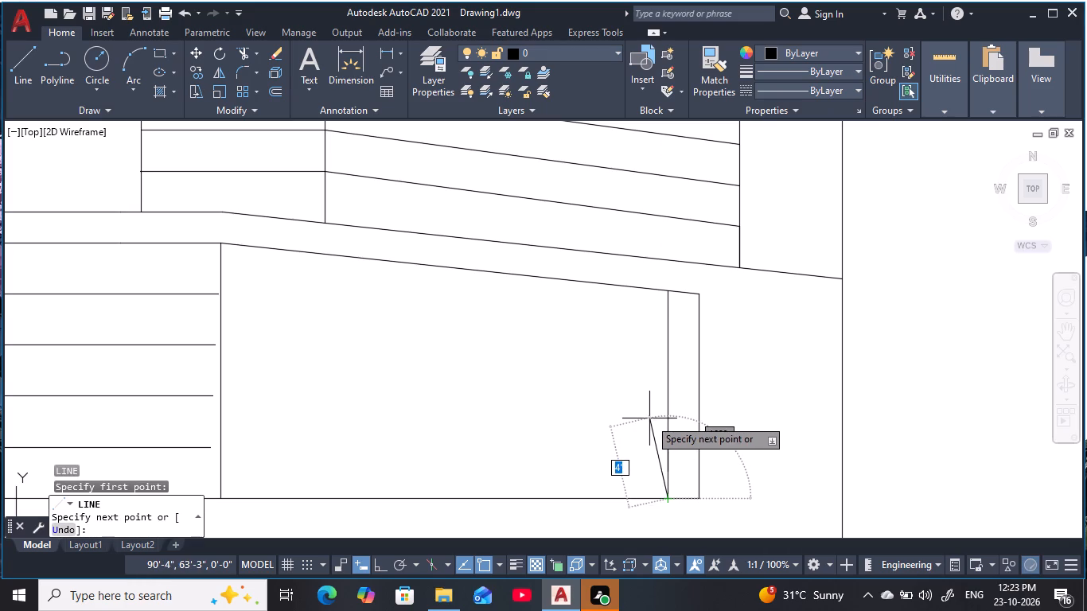
key("F8")
key("2")
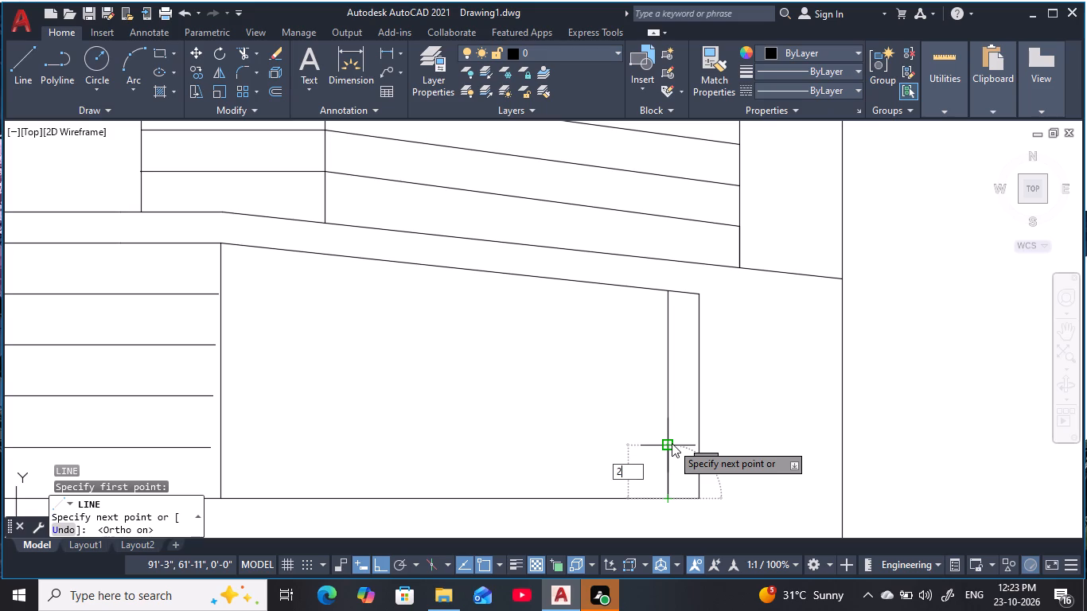
type("'6")
key("space")
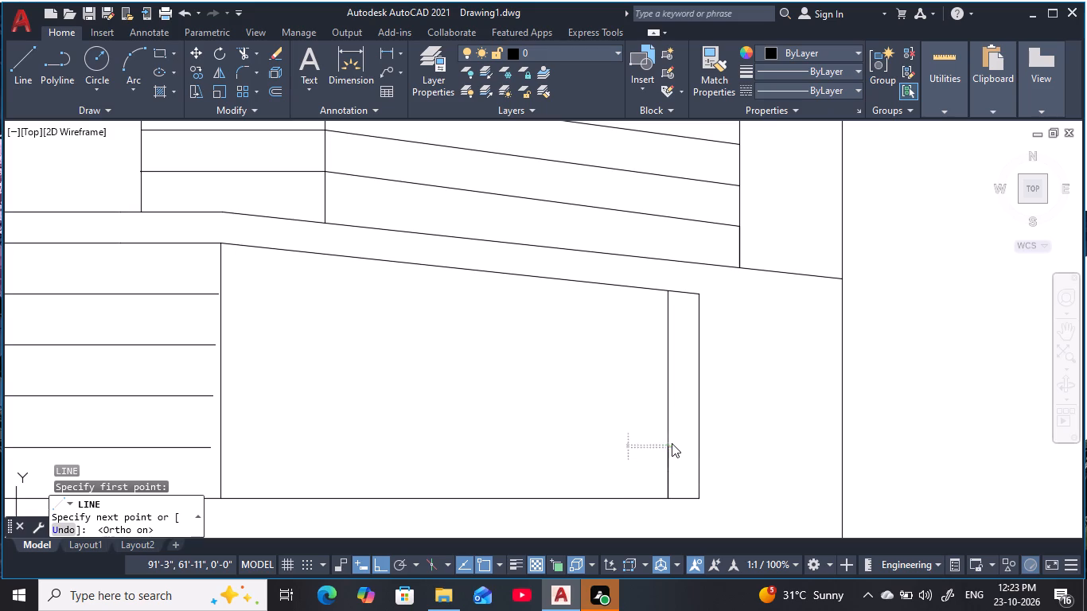
key("Escape")
key("Escape")
key("Escape")
key("Escape")
key("Escape")
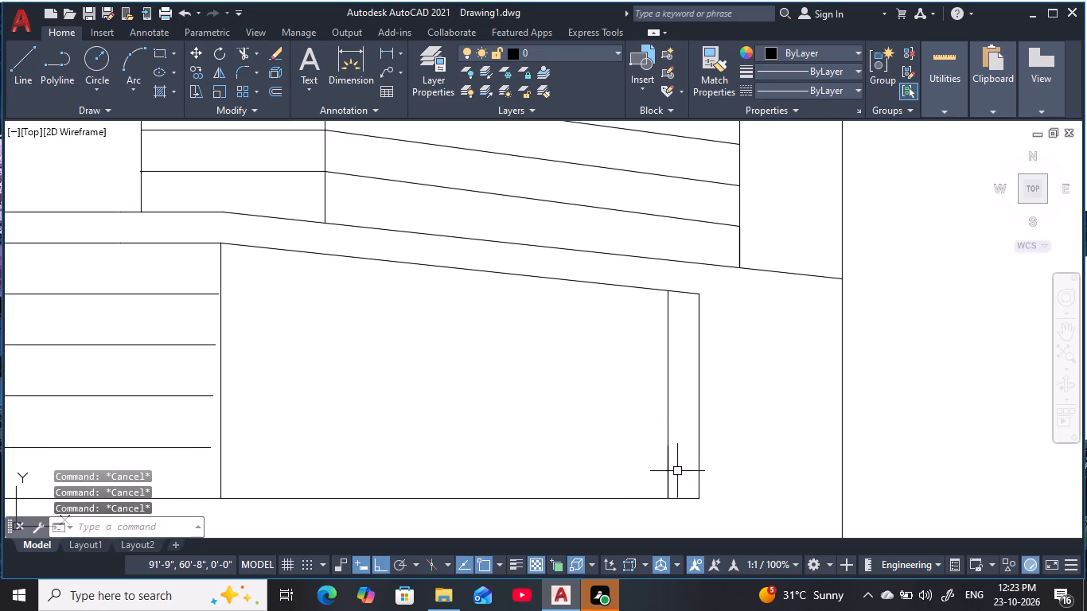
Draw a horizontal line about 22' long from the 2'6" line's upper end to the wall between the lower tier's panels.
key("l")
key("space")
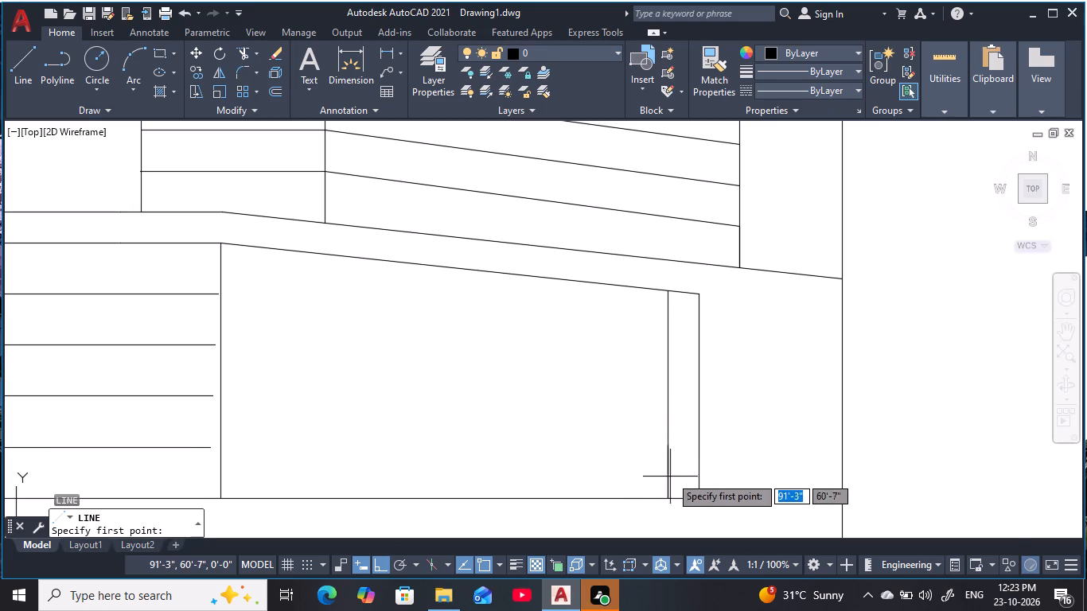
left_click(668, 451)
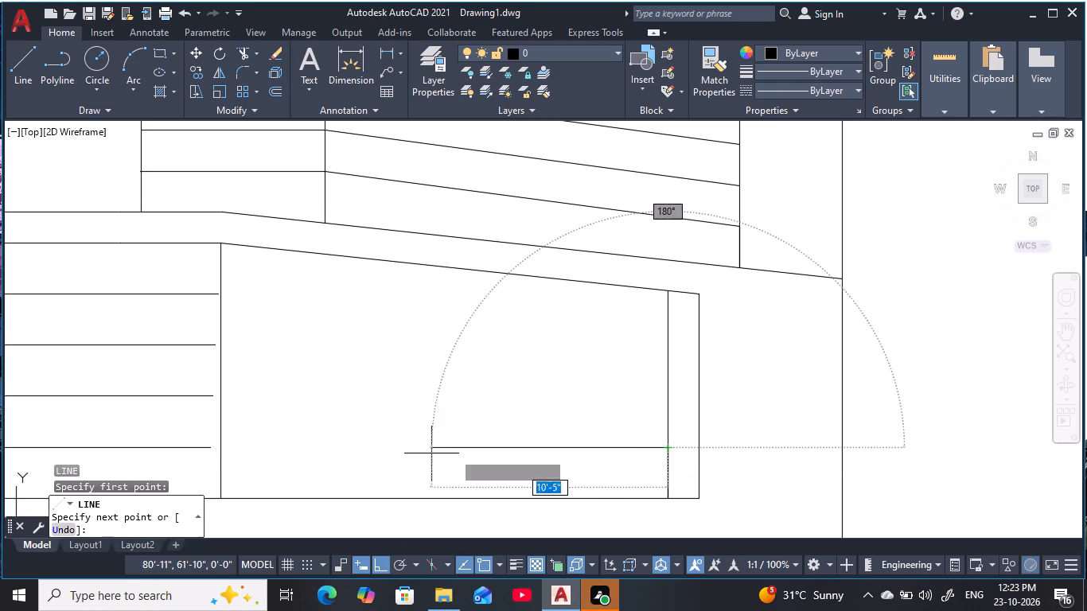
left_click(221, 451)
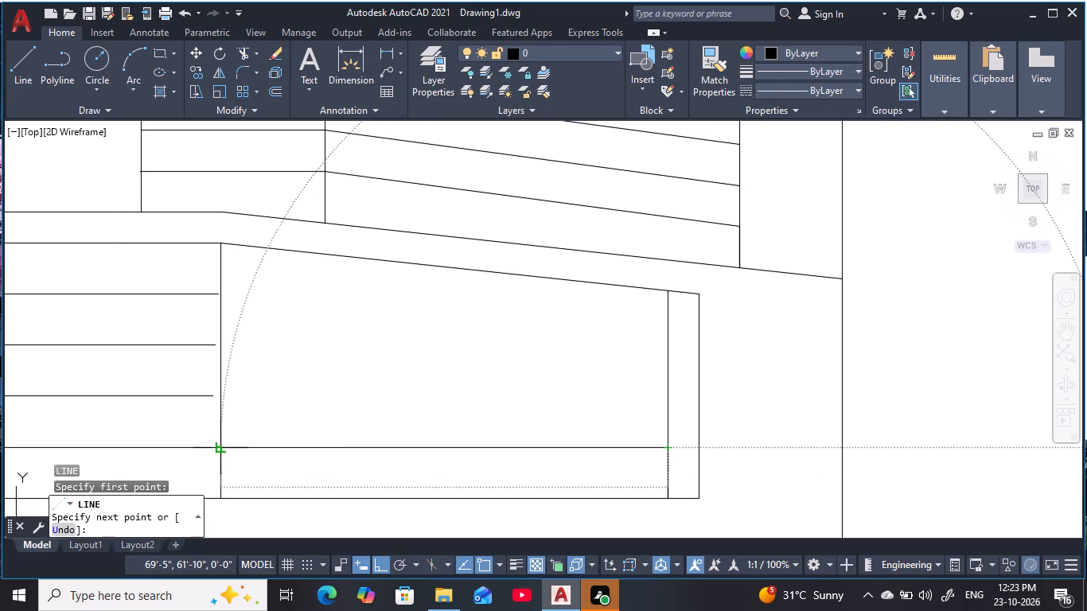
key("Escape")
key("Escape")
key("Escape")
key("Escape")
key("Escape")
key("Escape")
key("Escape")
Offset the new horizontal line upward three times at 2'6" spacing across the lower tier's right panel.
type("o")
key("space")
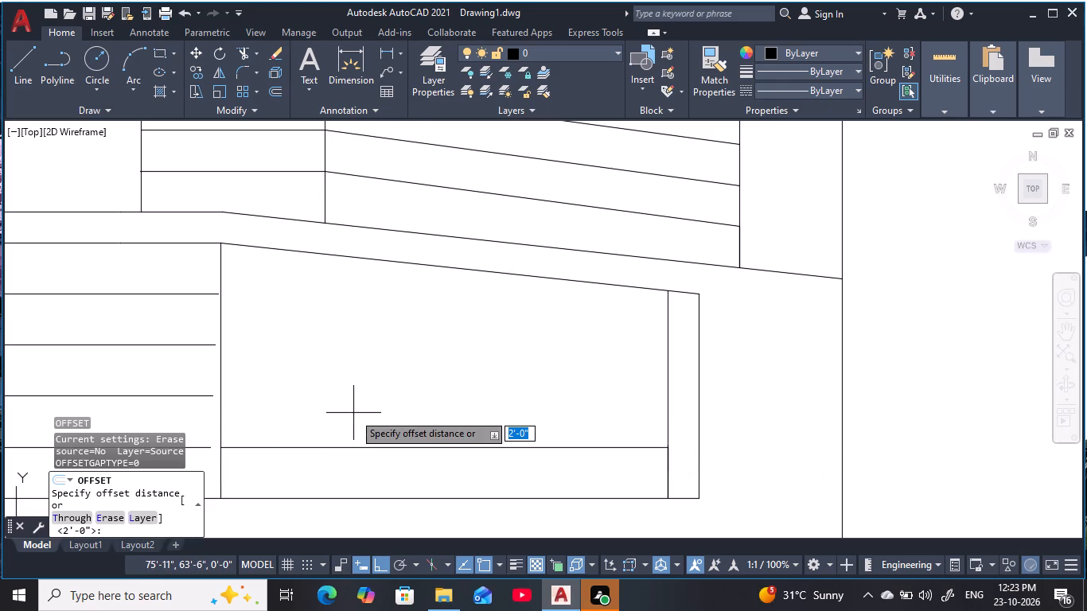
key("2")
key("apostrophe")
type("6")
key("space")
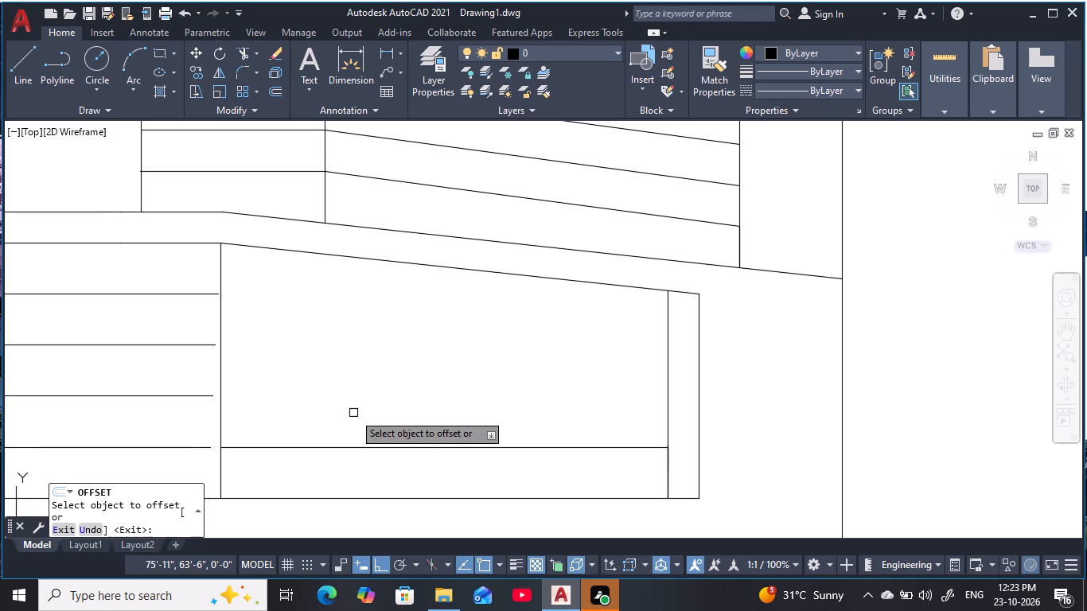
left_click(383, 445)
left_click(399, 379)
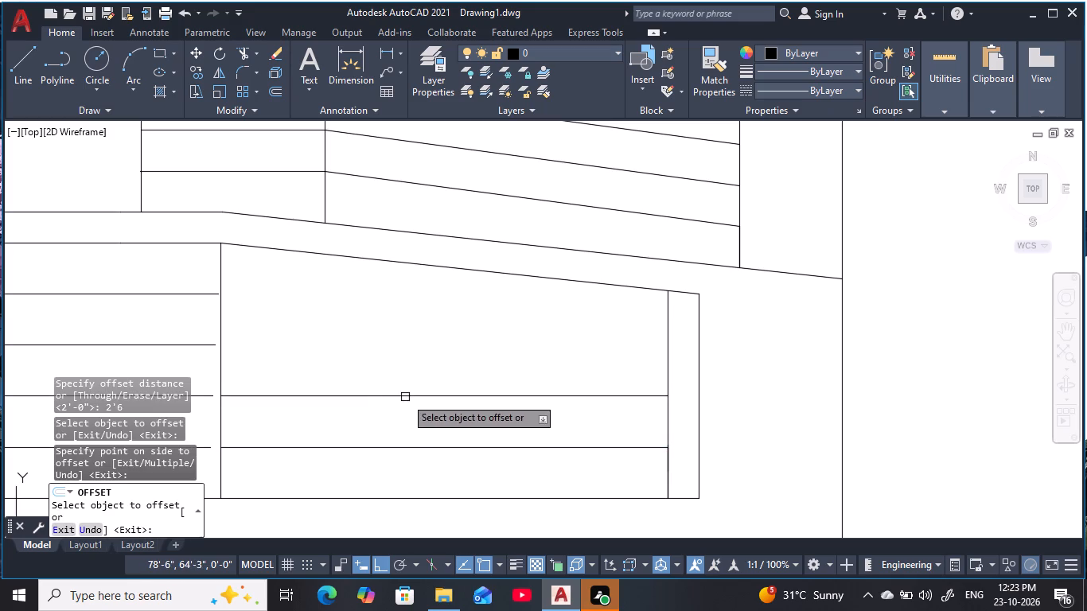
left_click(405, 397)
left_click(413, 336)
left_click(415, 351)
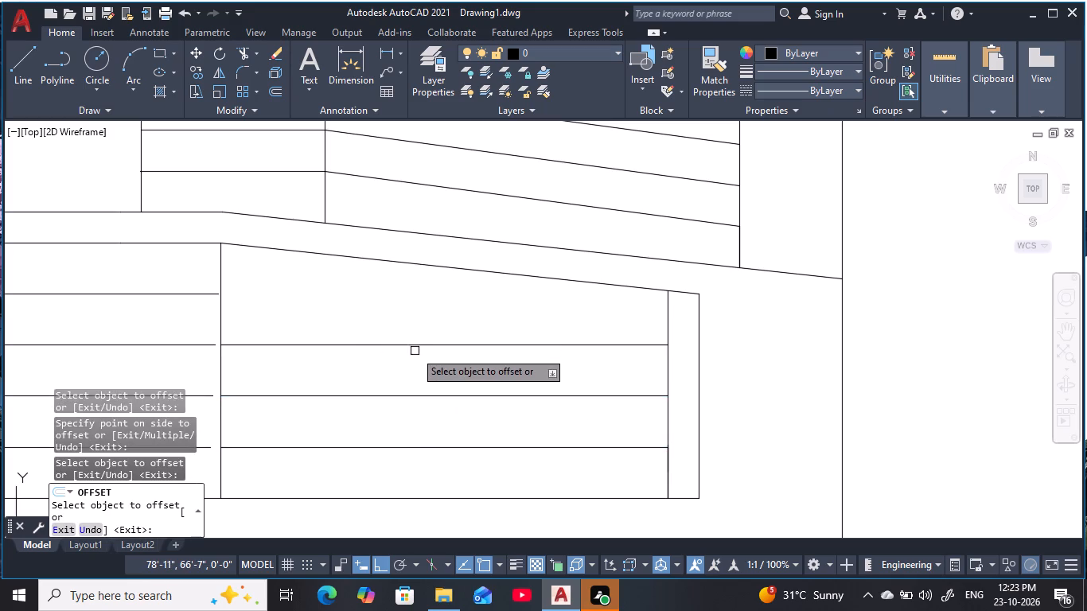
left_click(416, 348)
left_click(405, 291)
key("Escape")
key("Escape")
Extend the lower tier's left-panel dividing lines to the wall line between its two panels.
scroll(437, 341, "down", 1)
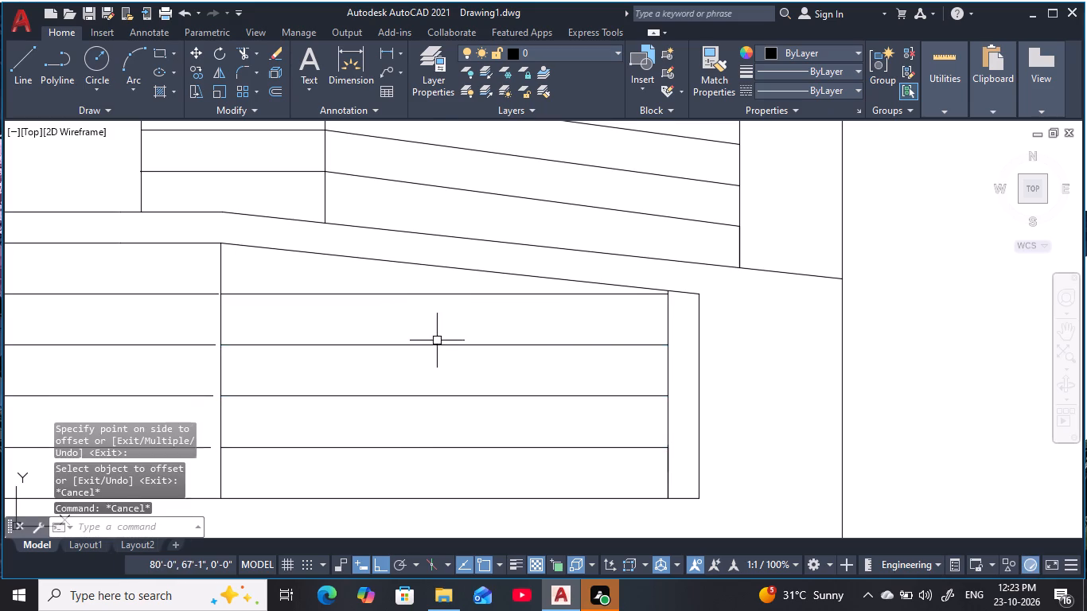
middle_click_drag(441, 343, 544, 334)
key("Escape")
key("Escape")
key("Escape")
middle_click_drag(503, 351, 508, 372)
key("Escape")
key("Escape")
key("Escape")
key("e")
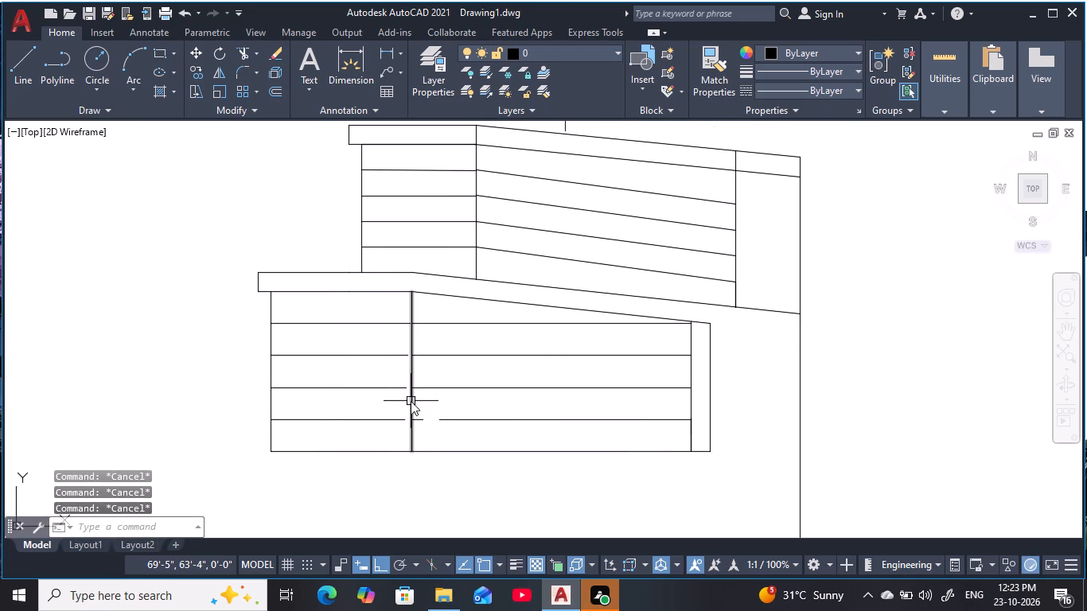
type("x")
key("space")
left_click_drag(393, 301, 388, 438)
key("Escape")
key("Escape")
Examine the lower tier's horizontal dividing lines against the upper tier and the building elevation above.
scroll(527, 405, "down", 1)
middle_click_drag(527, 405, 498, 446)
scroll(498, 446, "down", 1)
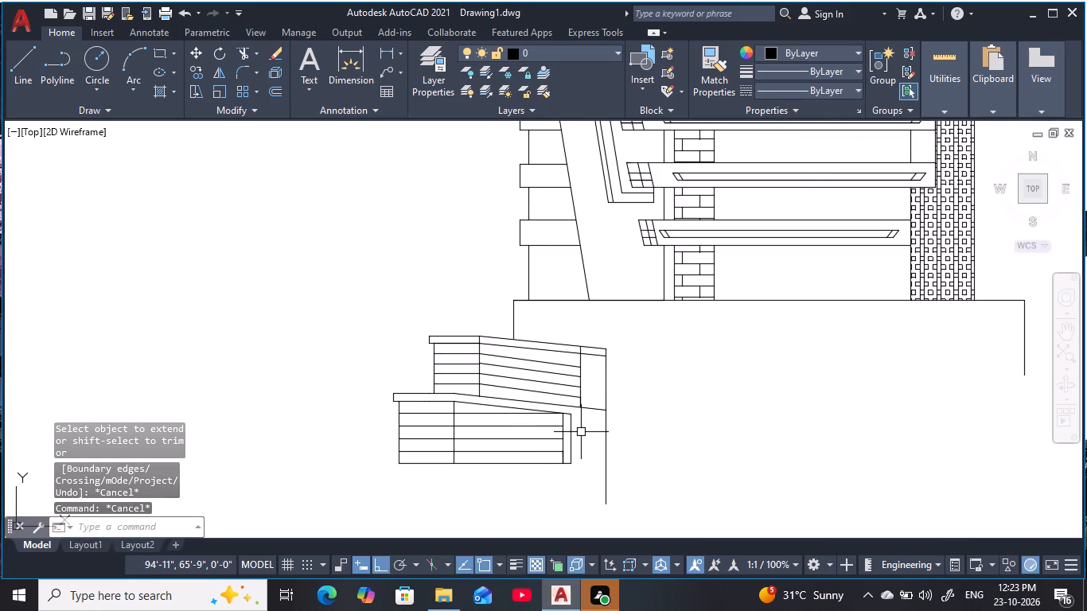
scroll(594, 427, "up", 1)
middle_click_drag(594, 427, 668, 437)
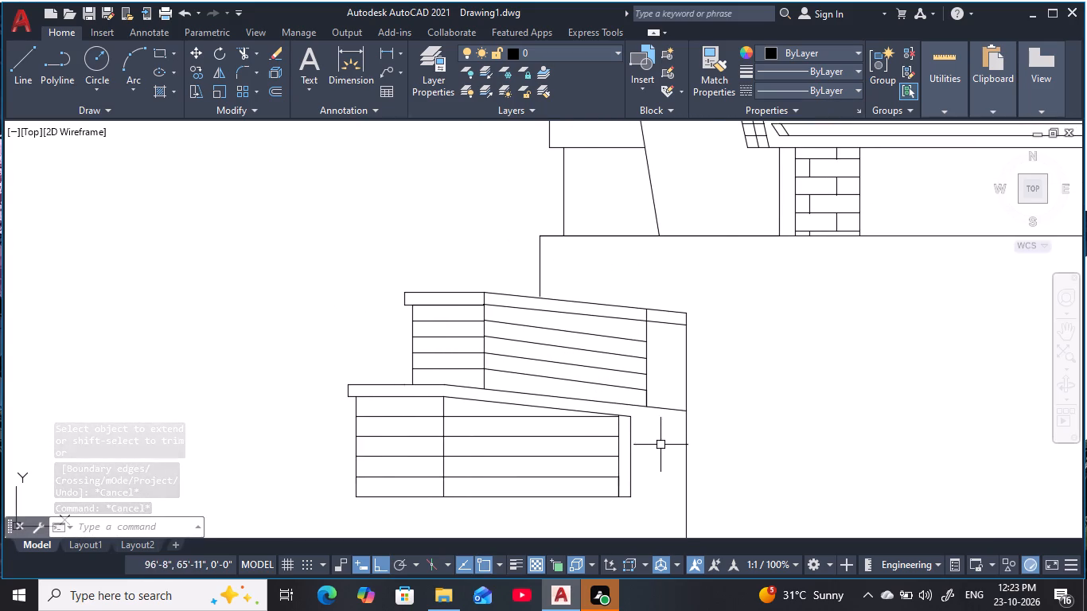
scroll(660, 445, "down", 1)
middle_click_drag(660, 449, 662, 473)
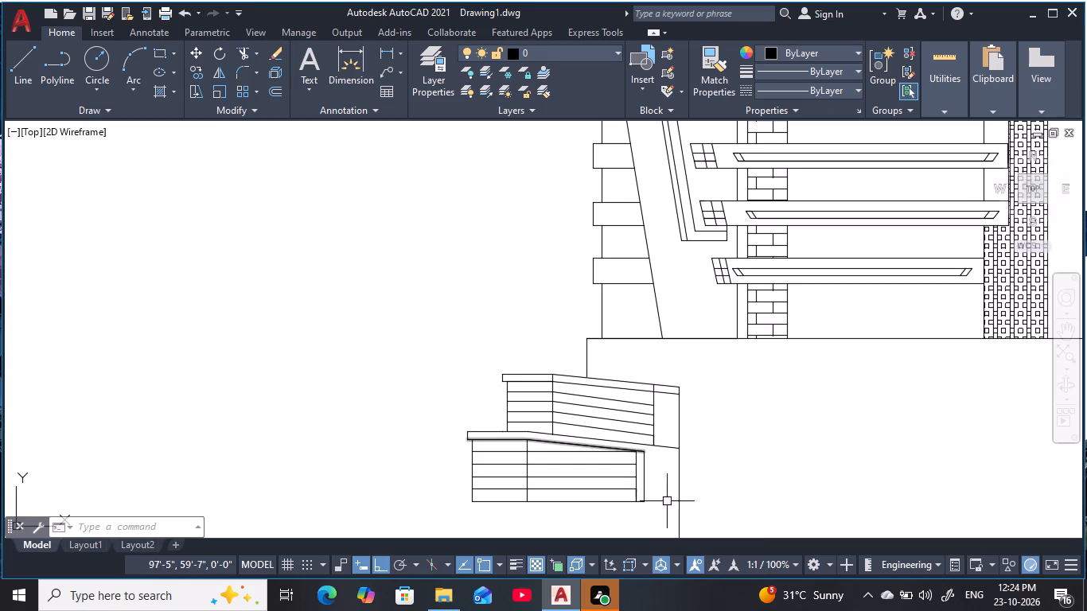
scroll(593, 464, "up", 2)
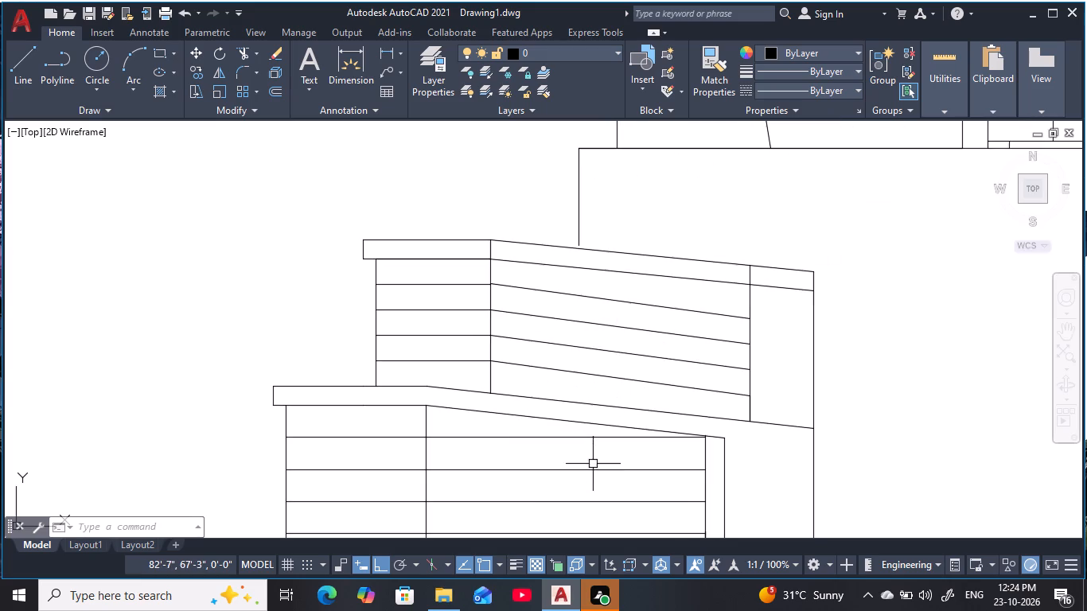
middle_click_drag(593, 464, 637, 362)
key("Escape")
key("Escape")
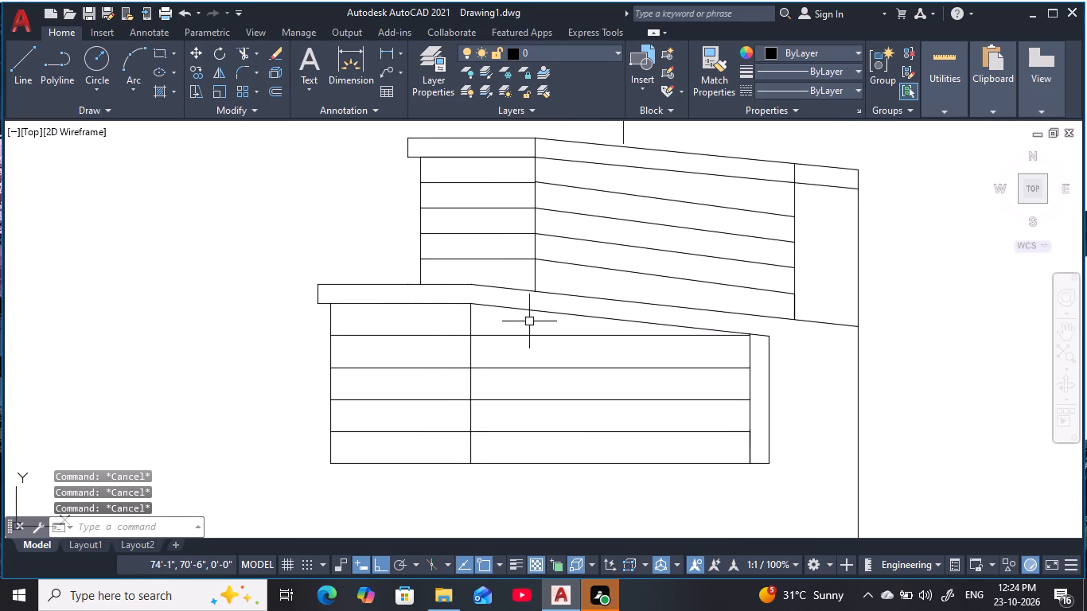
left_click(529, 321)
key("Escape")
key("Escape")
left_click(631, 454)
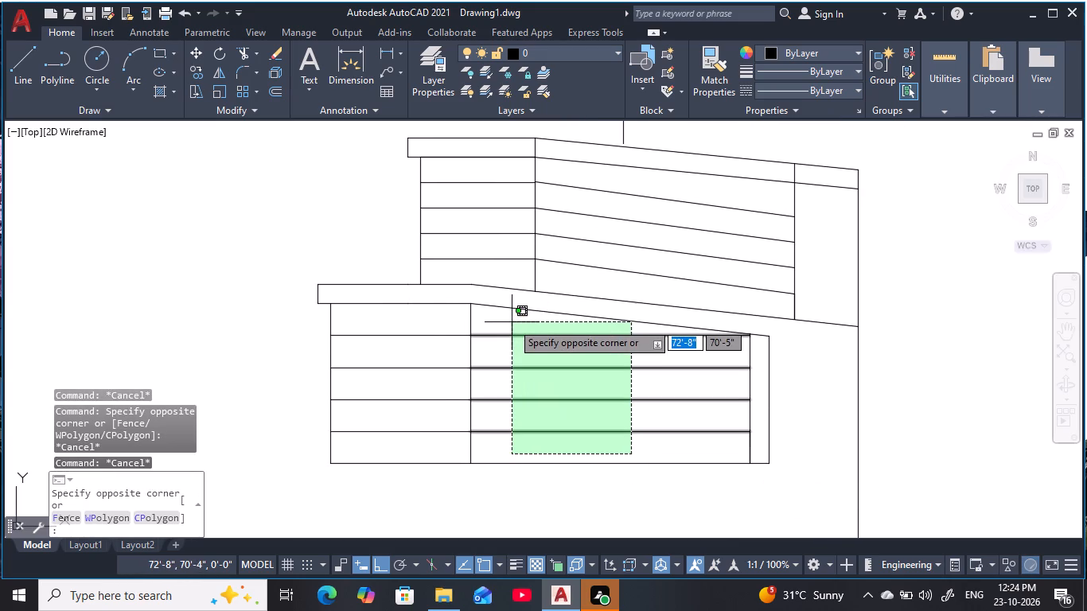
key("Escape")
scroll(614, 449, "down", 2)
middle_click_drag(615, 454, 614, 469)
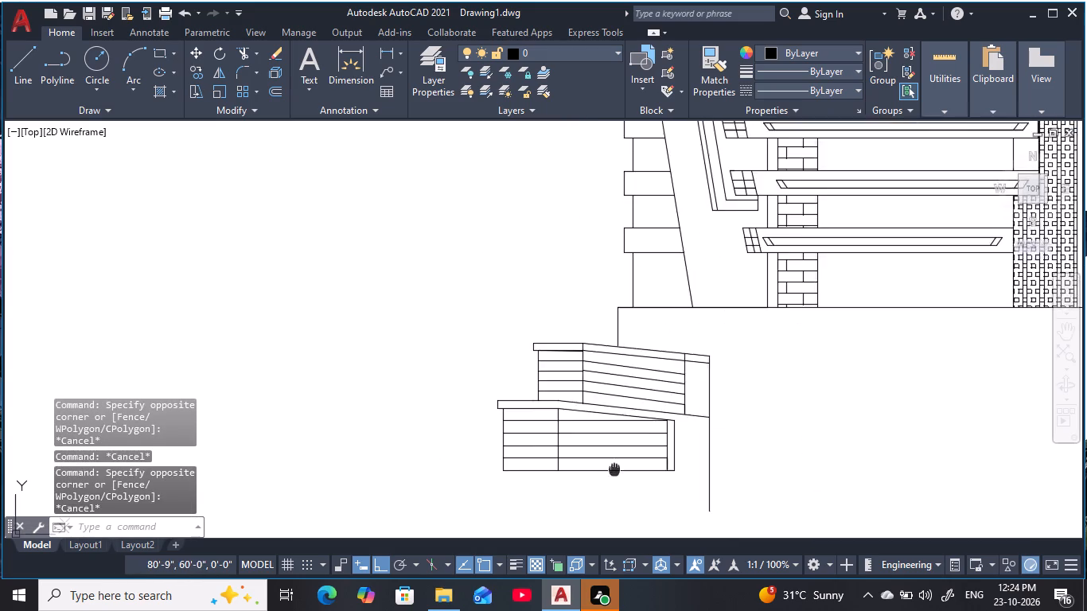
middle_click_drag(614, 469, 614, 470)
scroll(614, 469, "down", 2)
middle_click_drag(750, 492, 710, 487)
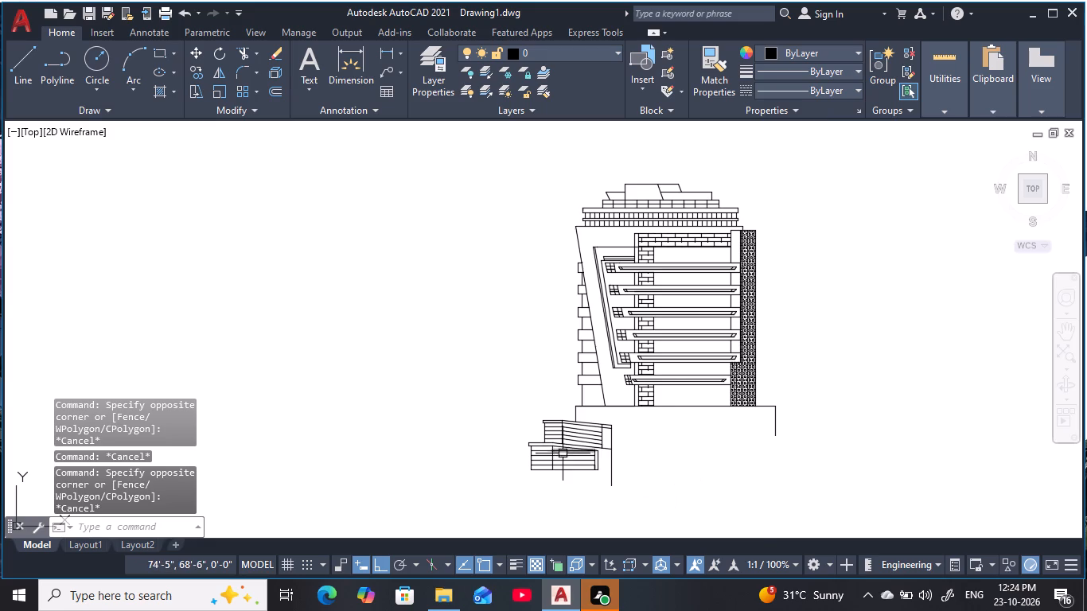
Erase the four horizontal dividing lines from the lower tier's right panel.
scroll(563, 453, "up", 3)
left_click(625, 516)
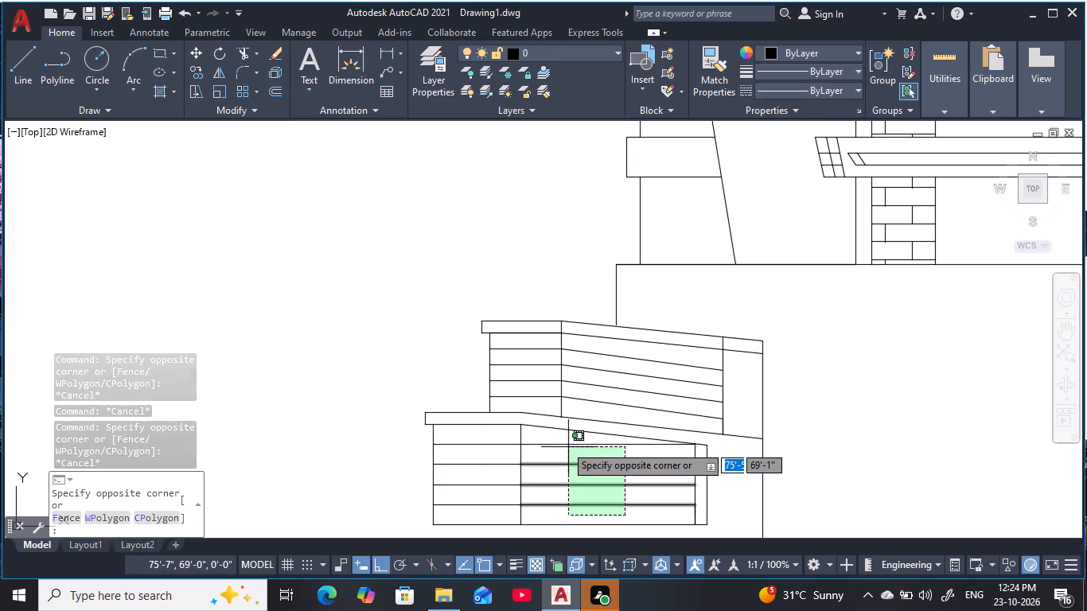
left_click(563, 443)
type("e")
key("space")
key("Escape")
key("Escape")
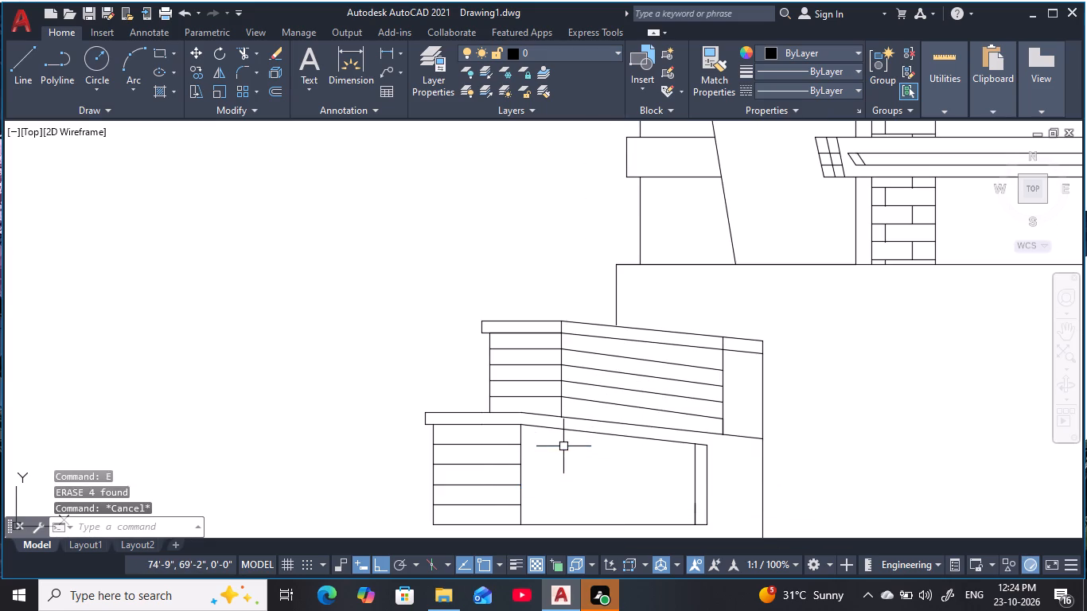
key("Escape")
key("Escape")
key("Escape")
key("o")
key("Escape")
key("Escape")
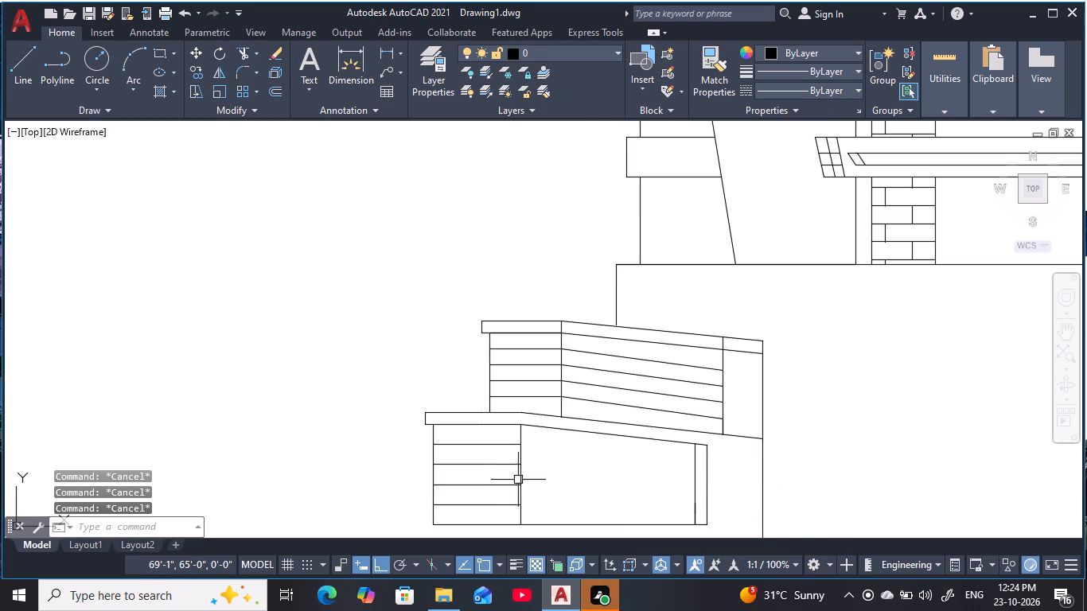
Erase the four horizontal dividing lines from the lower tier's left panel.
left_click(512, 516)
left_click(478, 437)
type("e")
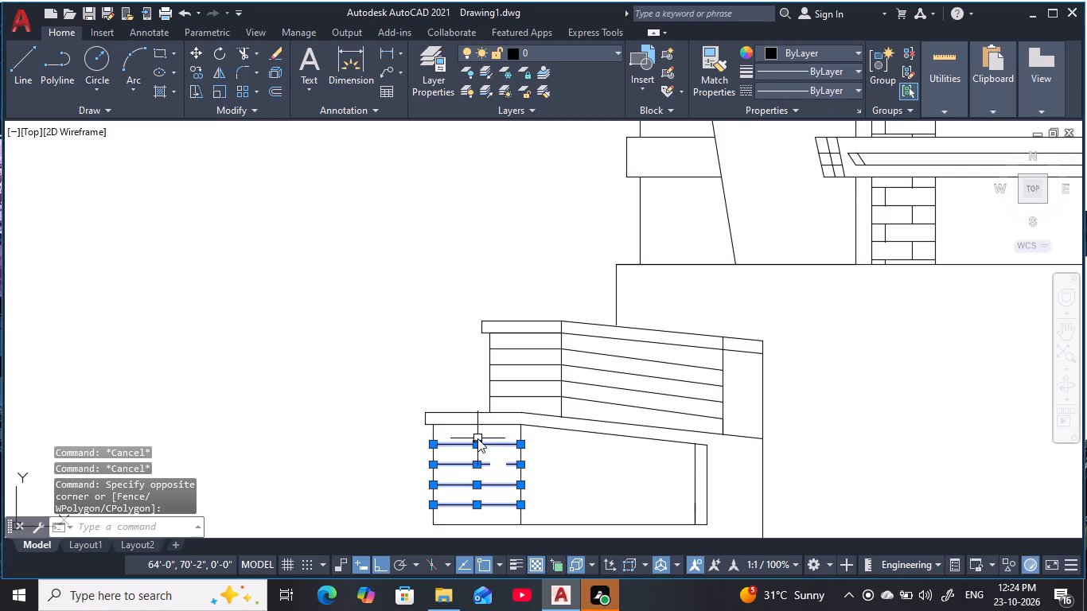
key("space")
key("Escape")
key("Escape")
key("Escape")
key("Escape")
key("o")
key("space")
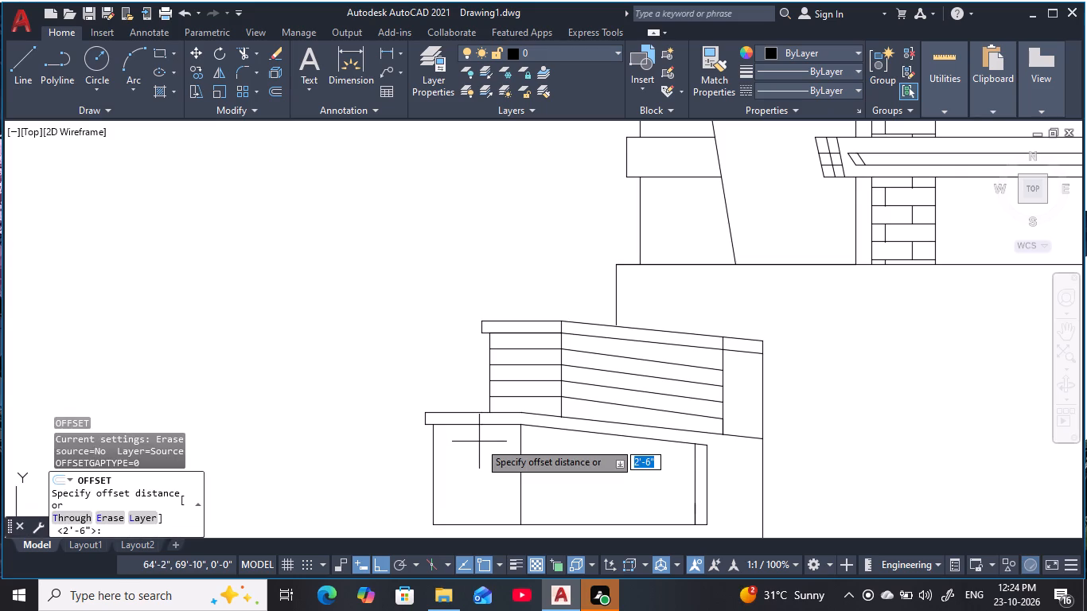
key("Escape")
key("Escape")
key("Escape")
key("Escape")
Offset the lower edge of the lower tier's cap downward five times at 2' spacing across both panels.
type("o")
key("space")
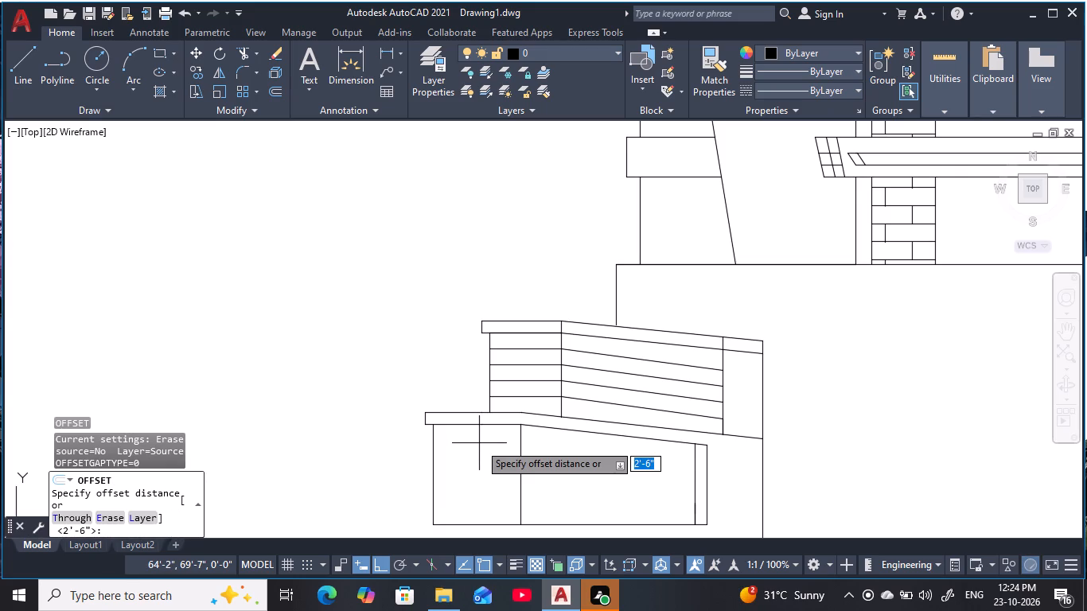
type("2'")
key("space")
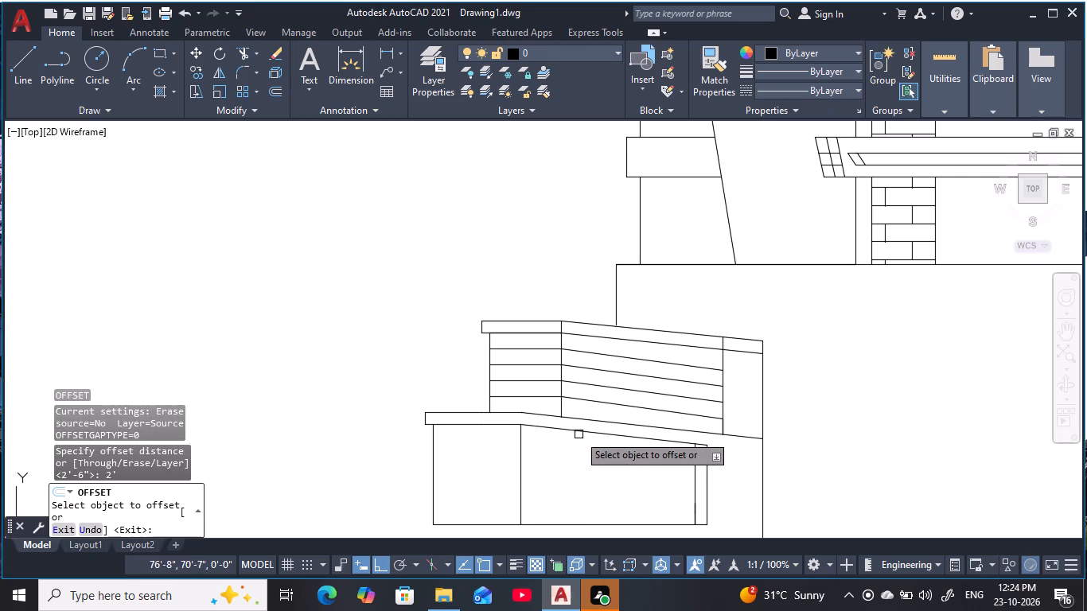
left_click(579, 434)
type("m")
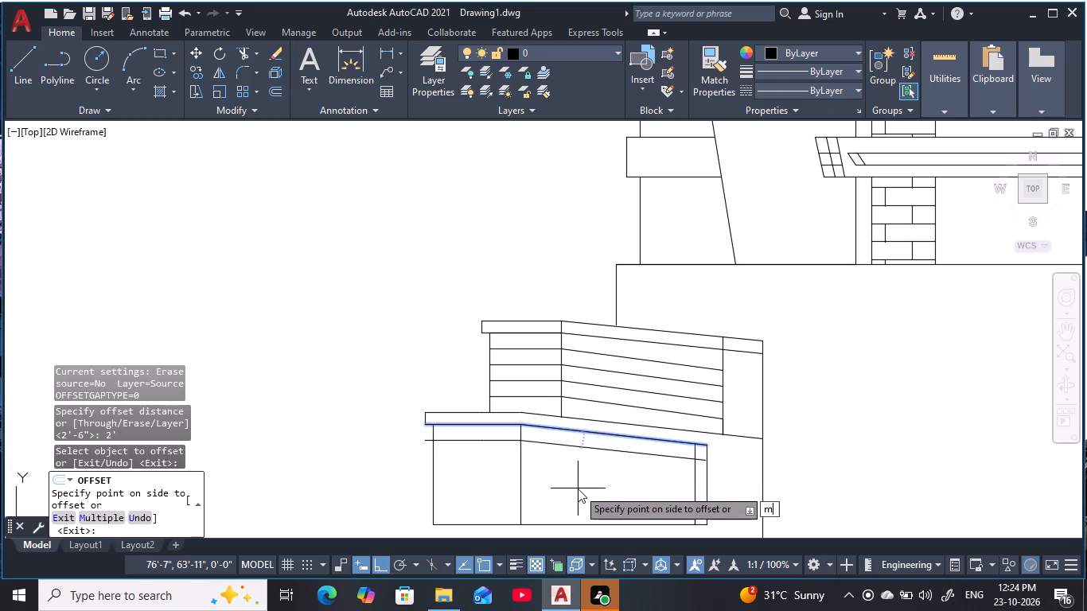
key("space")
left_click(579, 498)
left_click(579, 509)
middle_click_drag(585, 502, 571, 434)
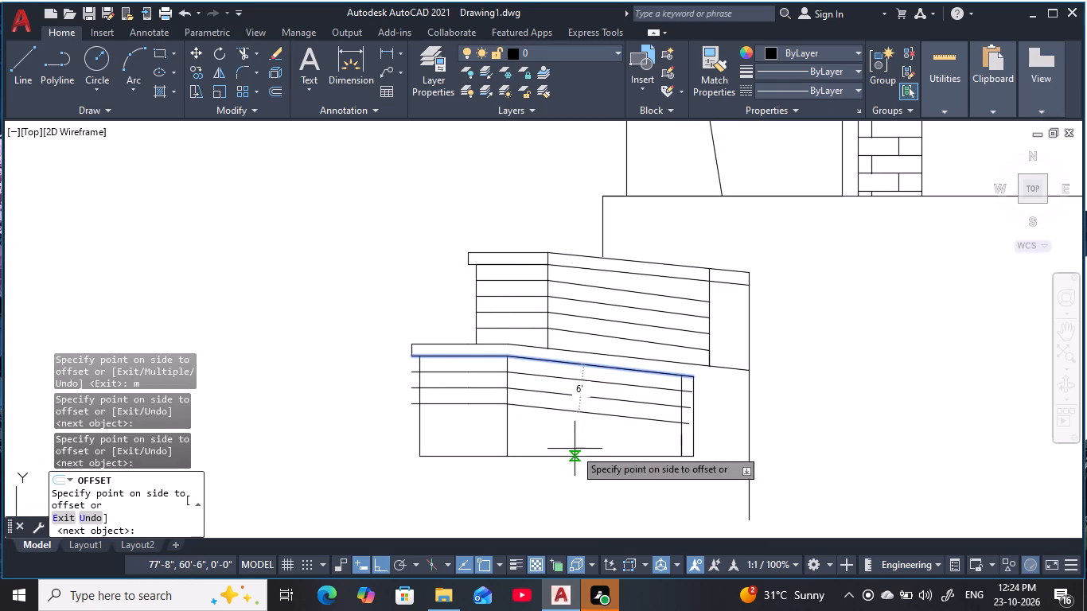
left_click(575, 451)
left_click(590, 482)
left_click(594, 496)
key("Escape")
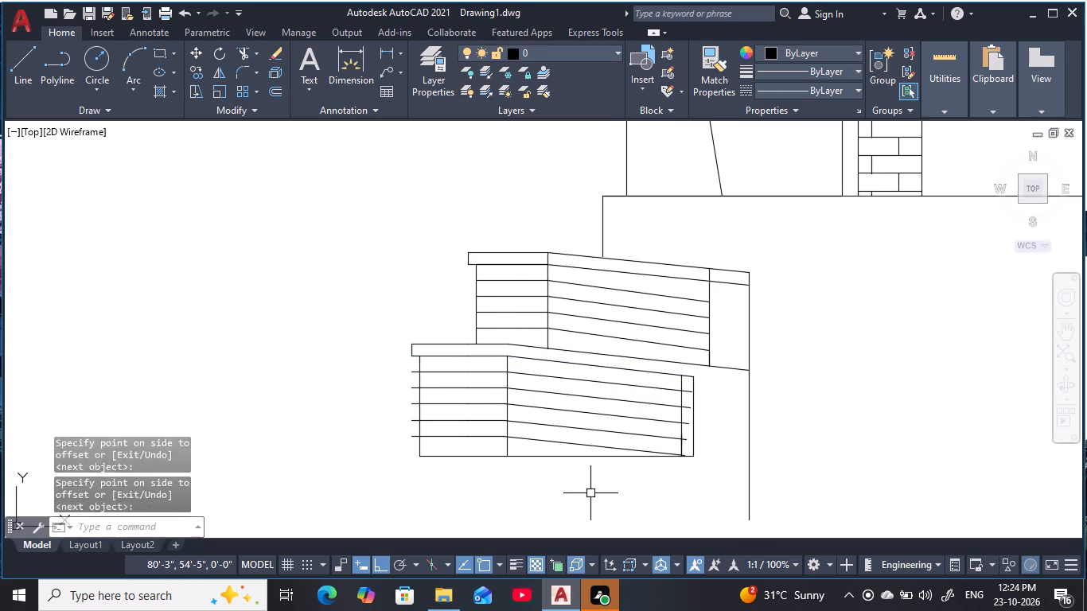
key("Escape")
key("Escape")
key("Escape")
key("Escape")
key("Escape")
Trim the ends of the five offset lines that overhang the lower tier's left wall edge.
type("tr")
key("space")
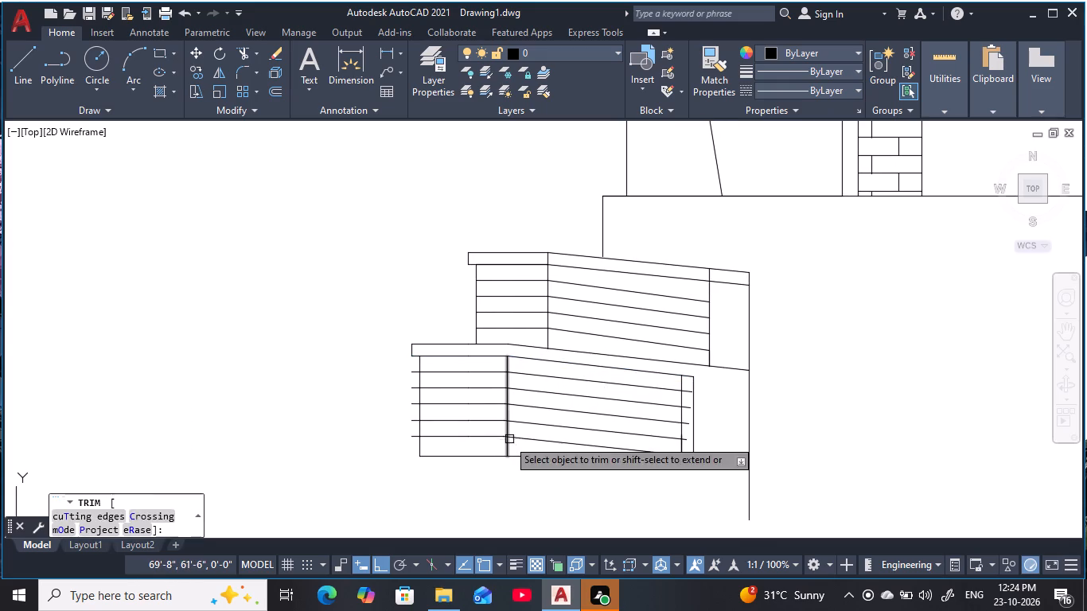
scroll(433, 392, "up", 2)
left_click_drag(392, 338, 382, 423)
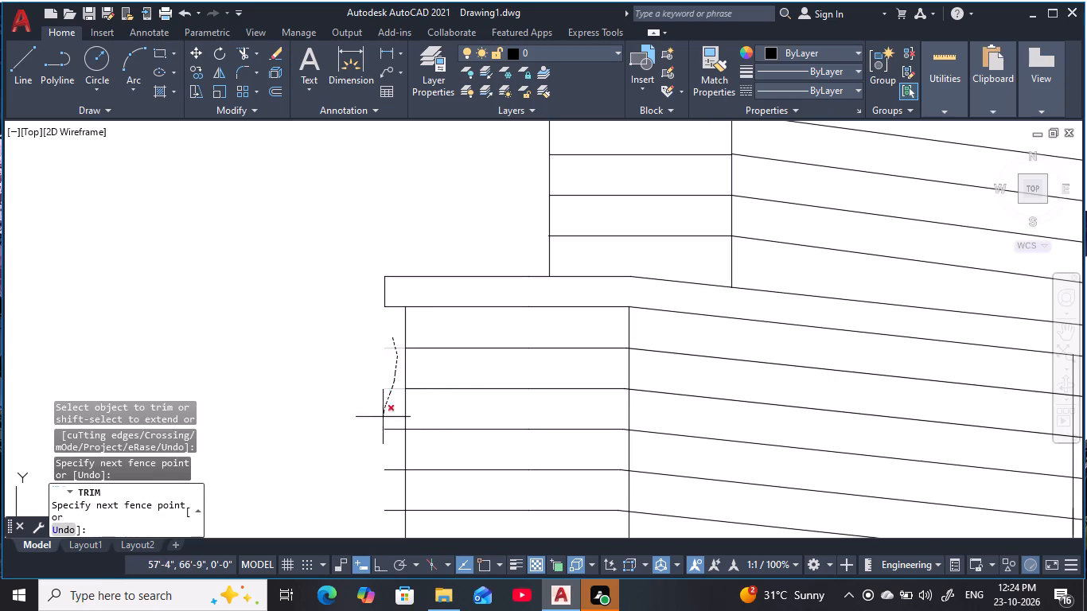
left_click_drag(382, 423, 388, 468)
middle_click_drag(389, 463, 450, 336)
left_click_drag(457, 266, 455, 365)
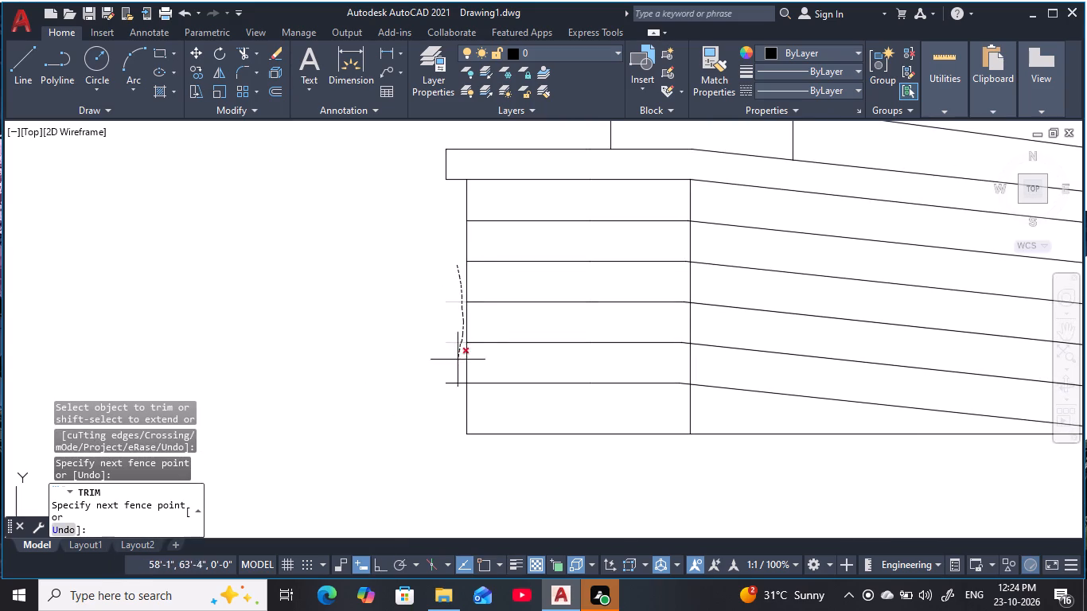
left_click_drag(455, 365, 457, 413)
Trim the right ends of the five sloping lines back to the lower tier's inner vertical line.
scroll(455, 414, "down", 2)
middle_click_drag(455, 414, 310, 428)
scroll(614, 374, "up", 2)
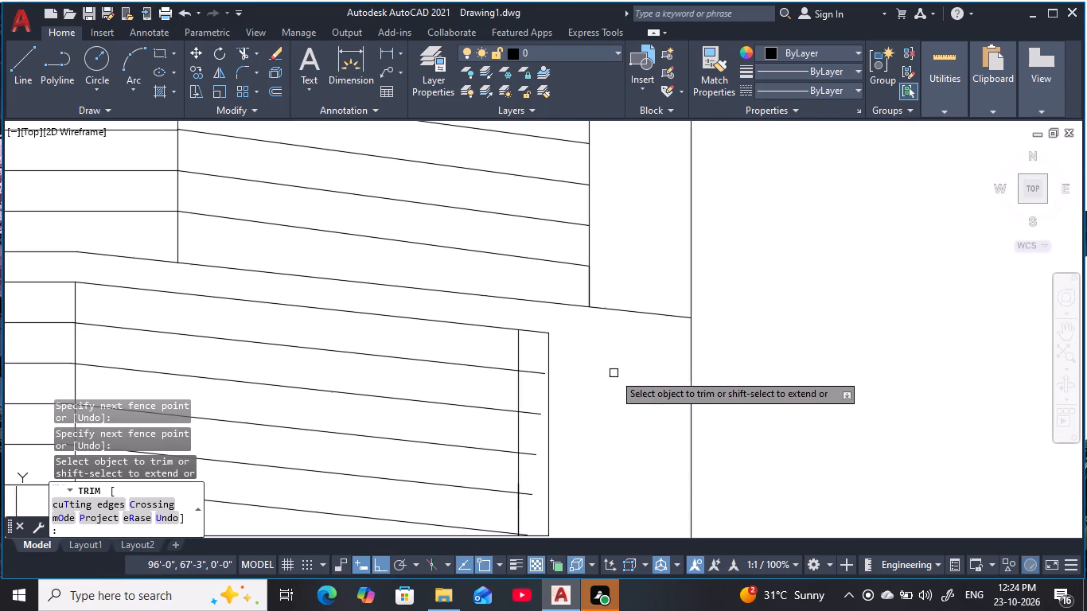
left_click_drag(538, 363, 526, 491)
middle_click_drag(522, 491, 528, 481)
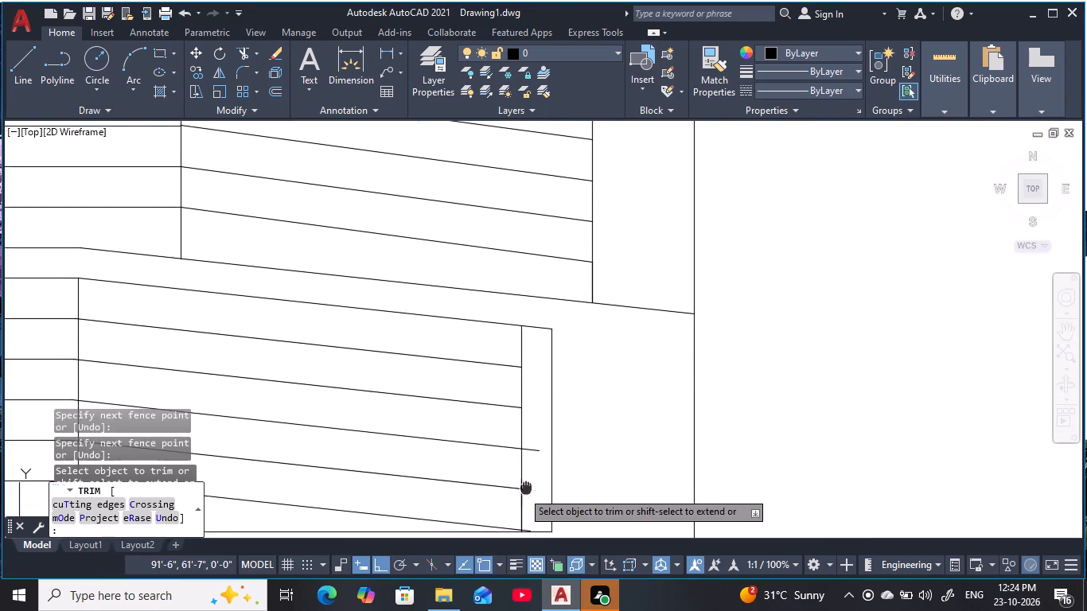
middle_click_drag(528, 481, 566, 321)
left_click_drag(571, 273, 572, 330)
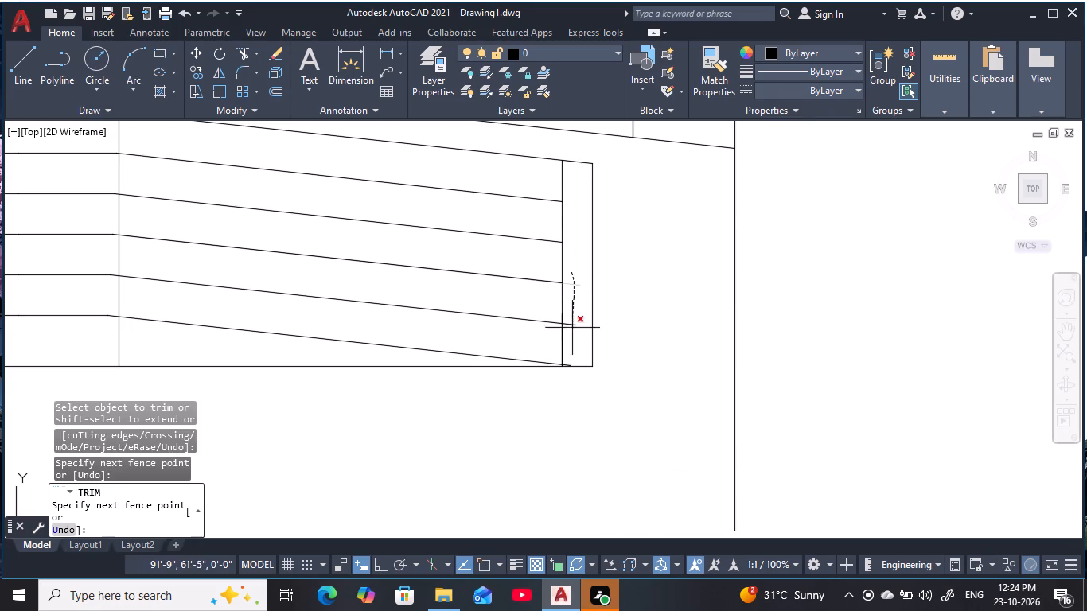
left_click_drag(572, 330, 570, 347)
scroll(567, 366, "up", 4)
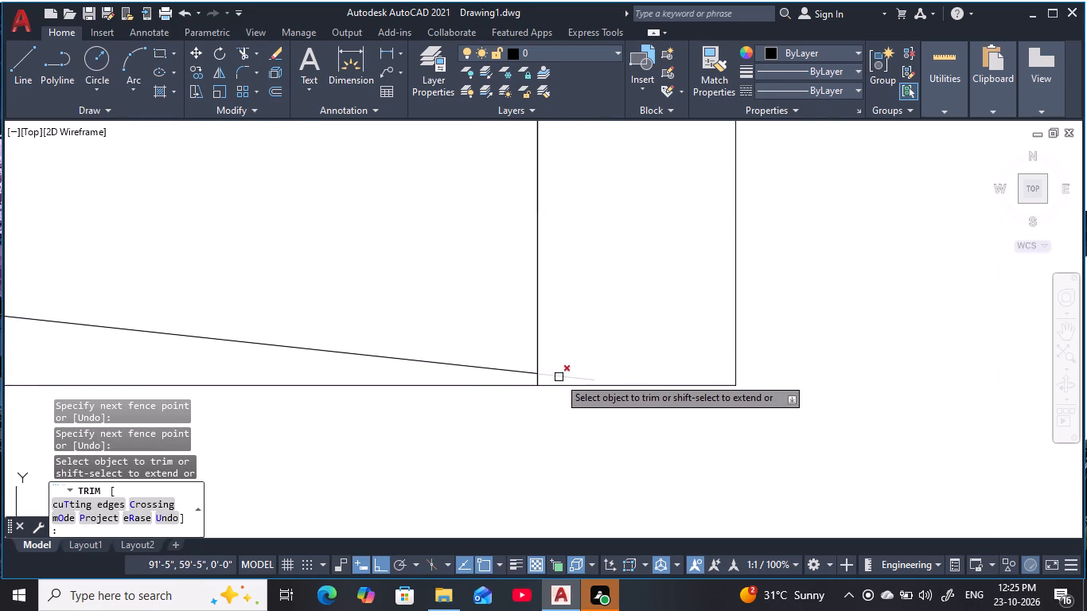
left_click(559, 377)
scroll(594, 341, "down", 6)
middle_click_drag(609, 314, 640, 379)
scroll(664, 380, "down", 1)
middle_click_drag(665, 380, 670, 383)
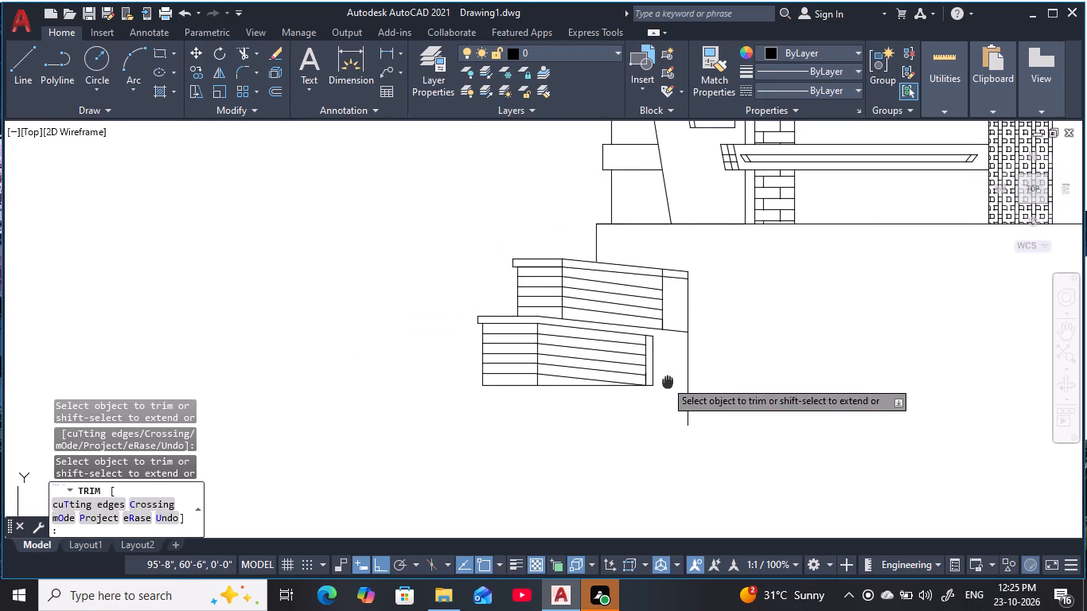
middle_click_drag(670, 383, 704, 411)
scroll(689, 400, "down", 1)
key("Escape")
key("Escape")
key("Escape")
Examine the lower tier's new dividing lines against the upper tier and the building elevation above.
middle_click_drag(711, 424, 688, 441)
scroll(686, 442, "down", 1)
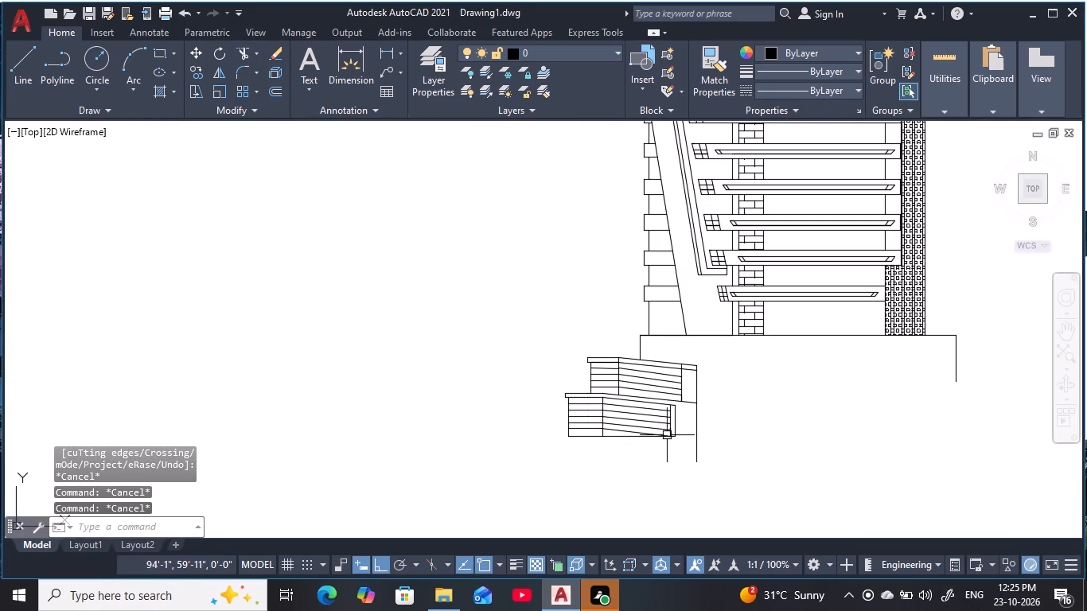
scroll(641, 434, "up", 2)
key("Escape")
key("Escape")
key("Escape")
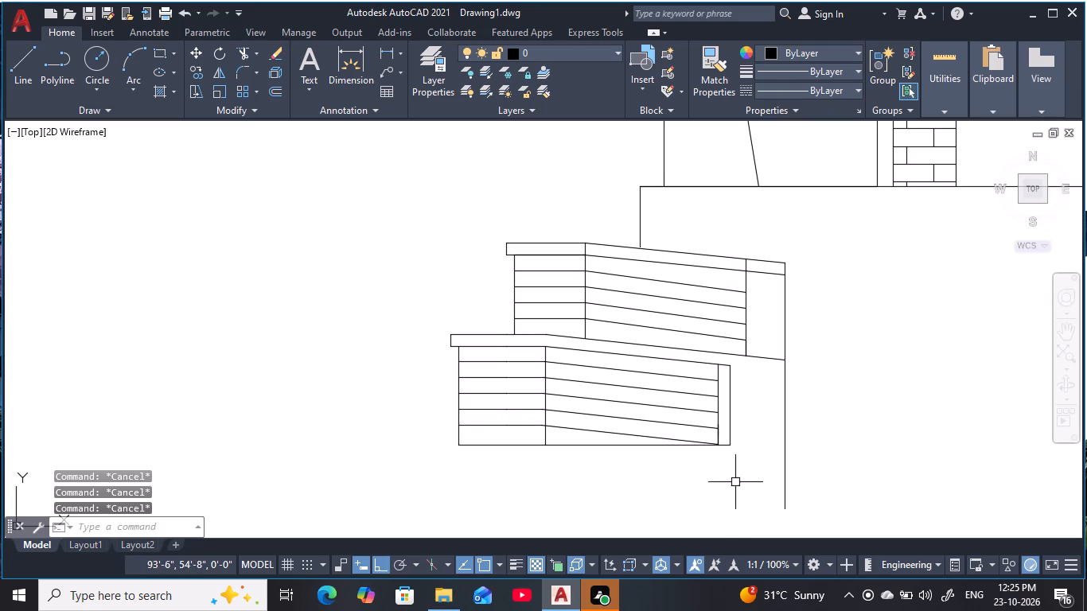
scroll(753, 464, "down", 1)
middle_click_drag(753, 464, 700, 478)
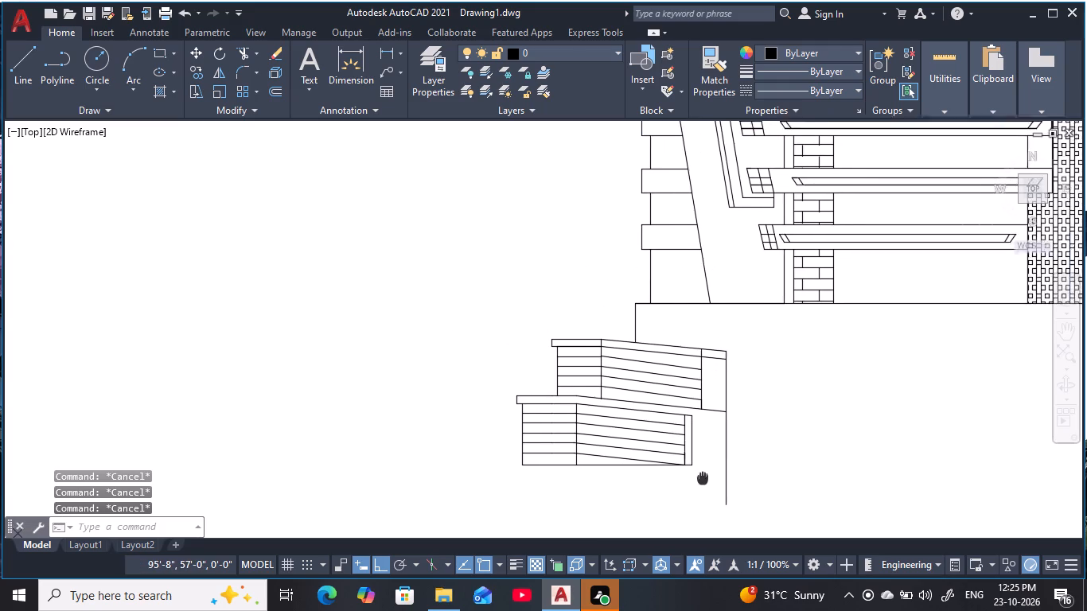
middle_click_drag(700, 478, 689, 479)
scroll(689, 479, "down", 1)
middle_click_drag(689, 479, 680, 500)
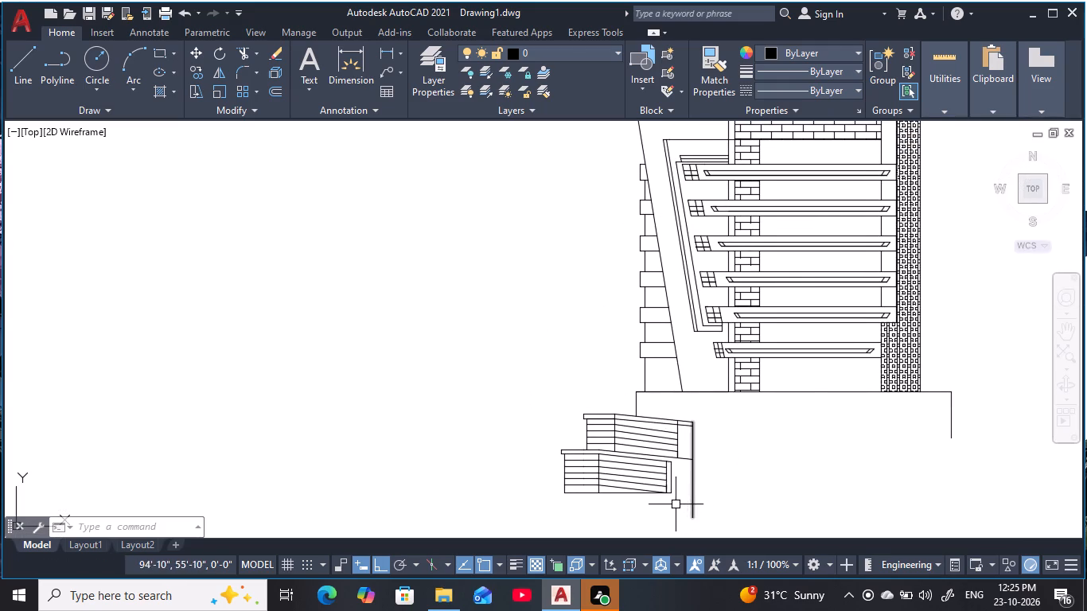
scroll(670, 504, "up", 1)
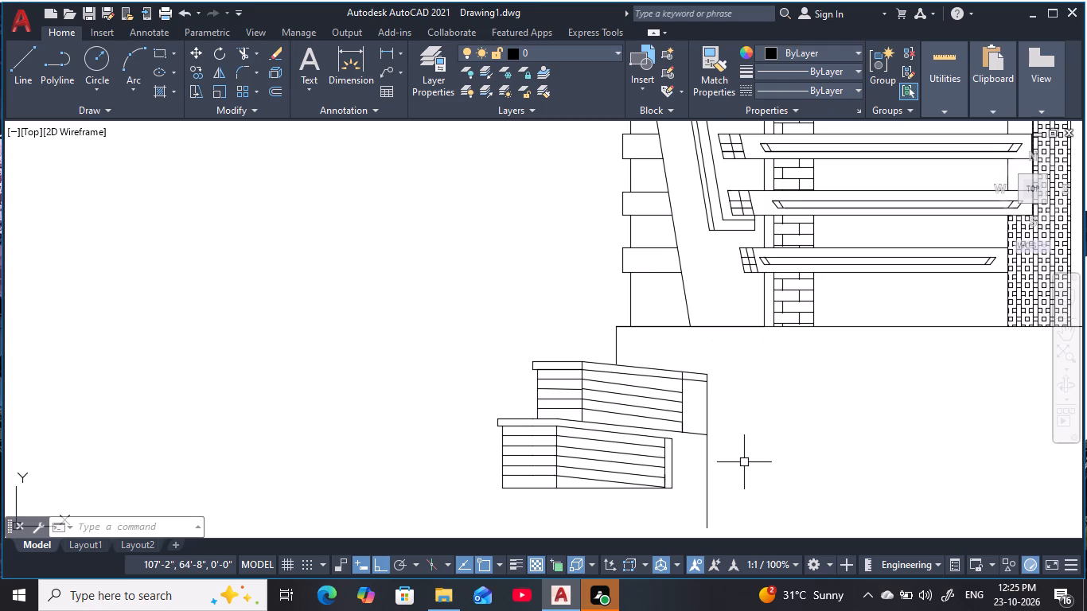
middle_click(744, 462)
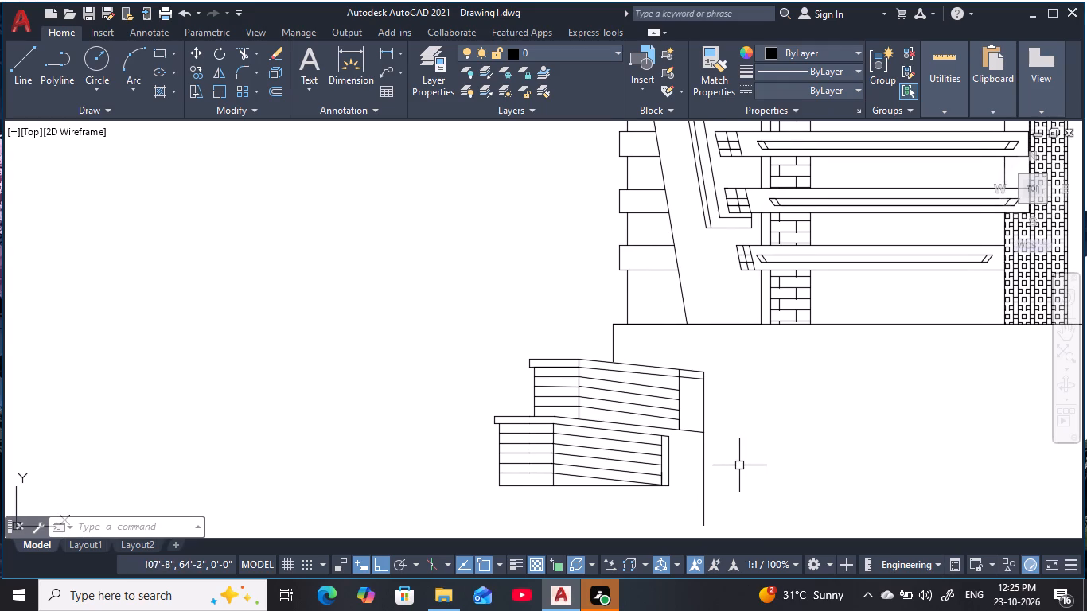
scroll(621, 490, "up", 2)
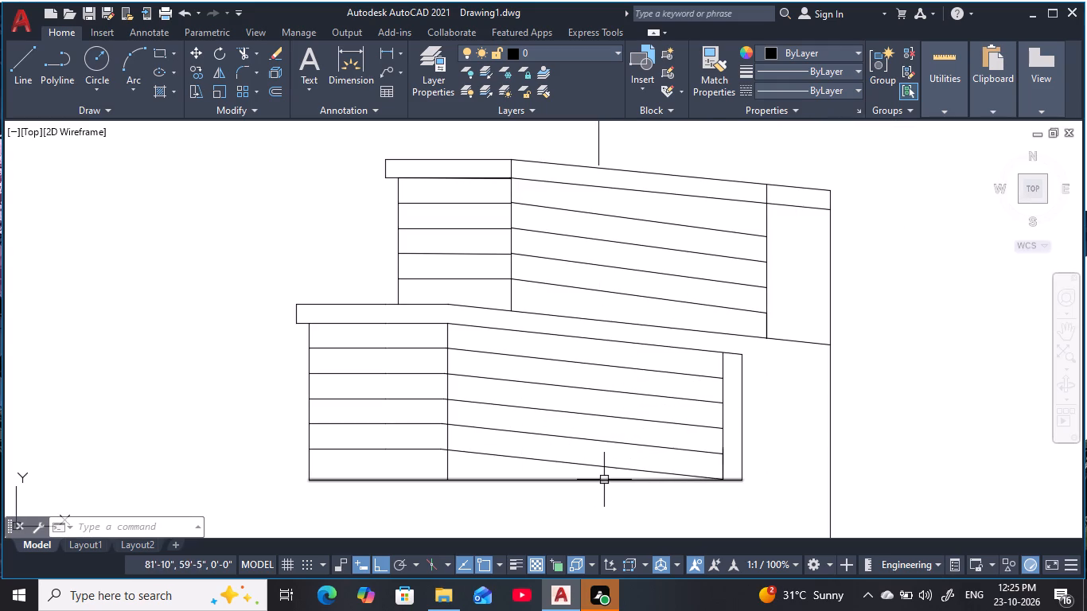
Draw a vertical line about 2'6" long downward from the lower tier's bottom-right corner.
key("Escape")
middle_click_drag(733, 503, 728, 469)
key("Escape")
key("Escape")
key("Escape")
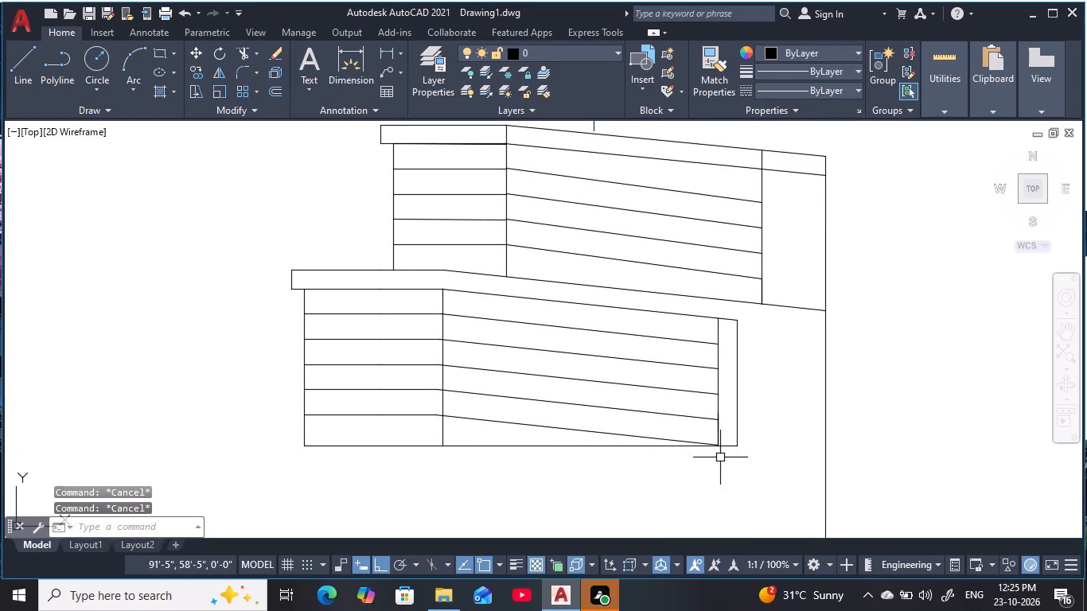
key("Escape")
key("Escape")
key("l")
key("space")
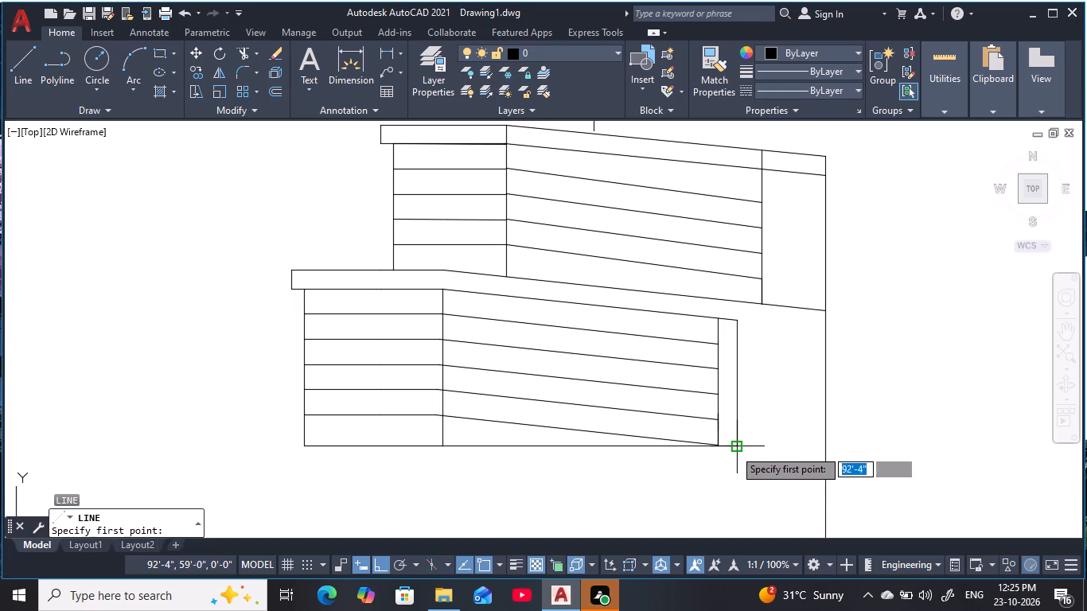
left_click(736, 445)
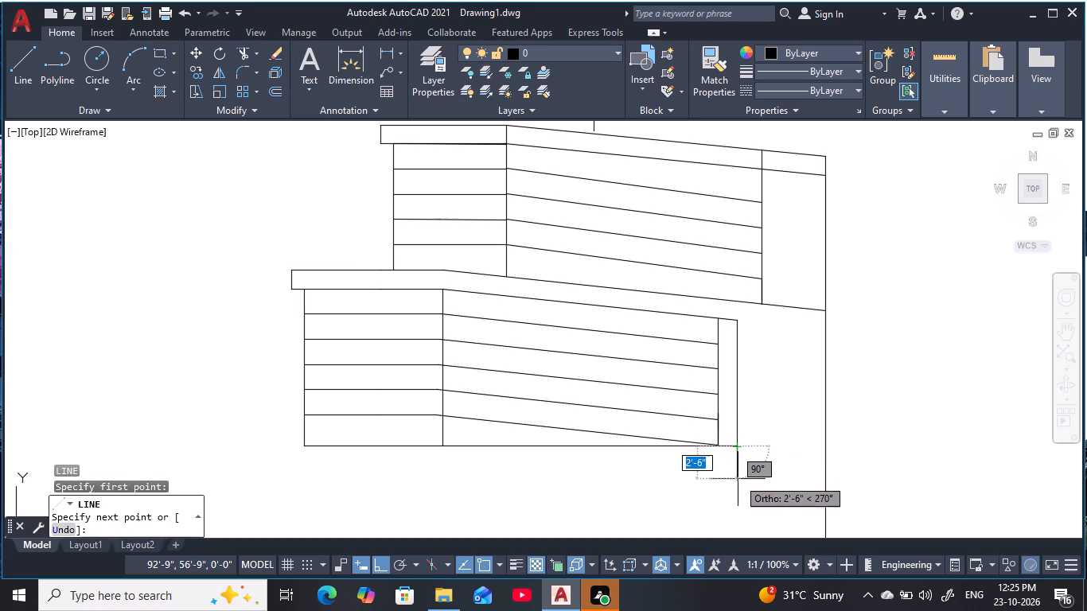
left_click(737, 479)
key("Escape")
key("Escape")
key("Escape")
key("Escape")
key("Escape")
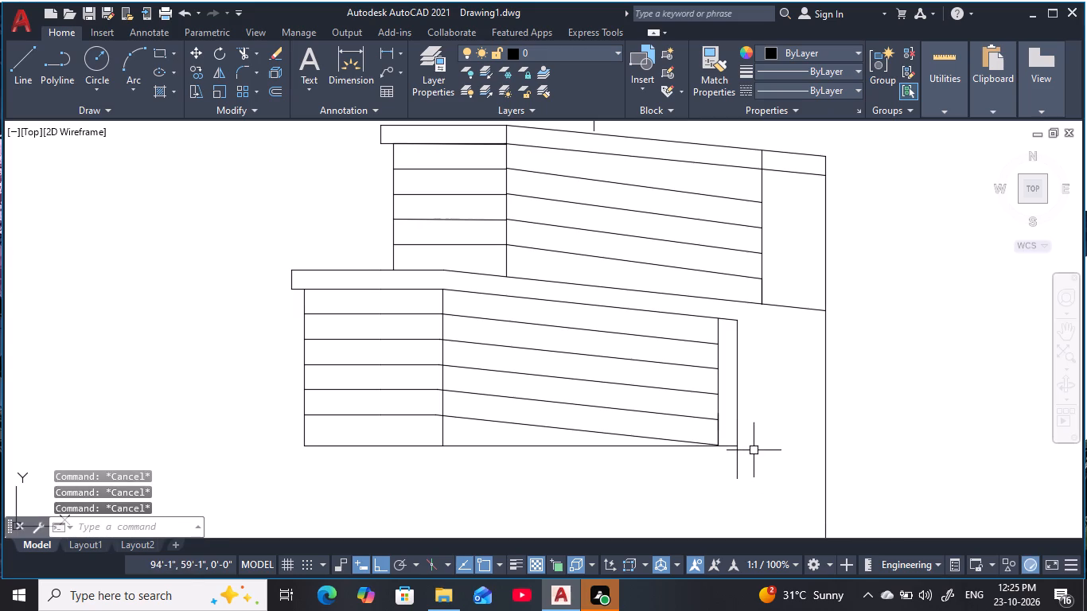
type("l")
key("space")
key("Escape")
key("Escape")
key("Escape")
Offset the lower tier's bottom line 2'6" downward.
key("o")
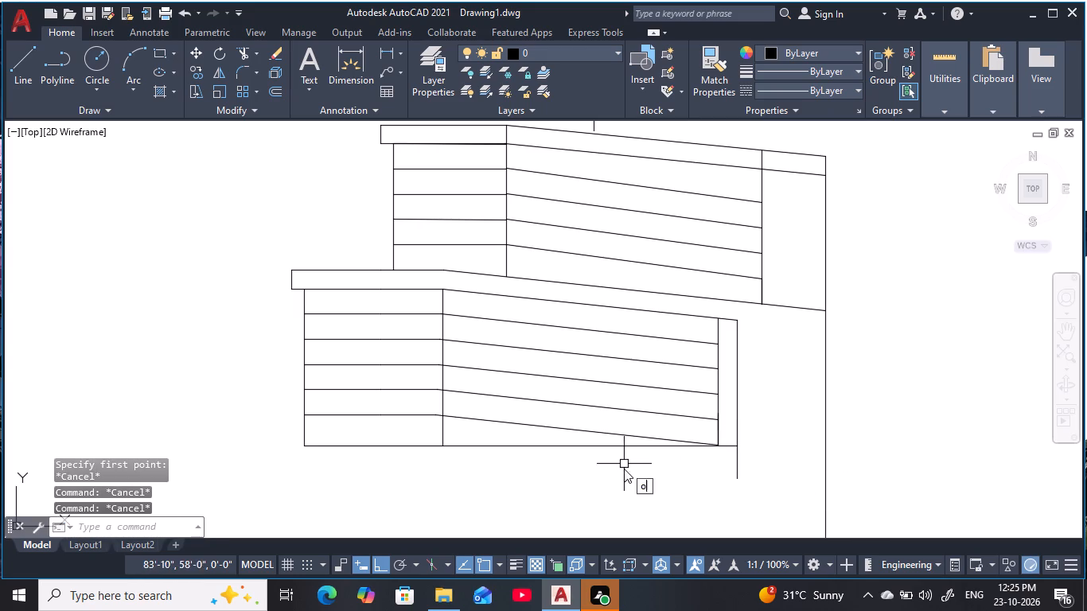
key("space")
key("2")
key("apostrophe")
key("6")
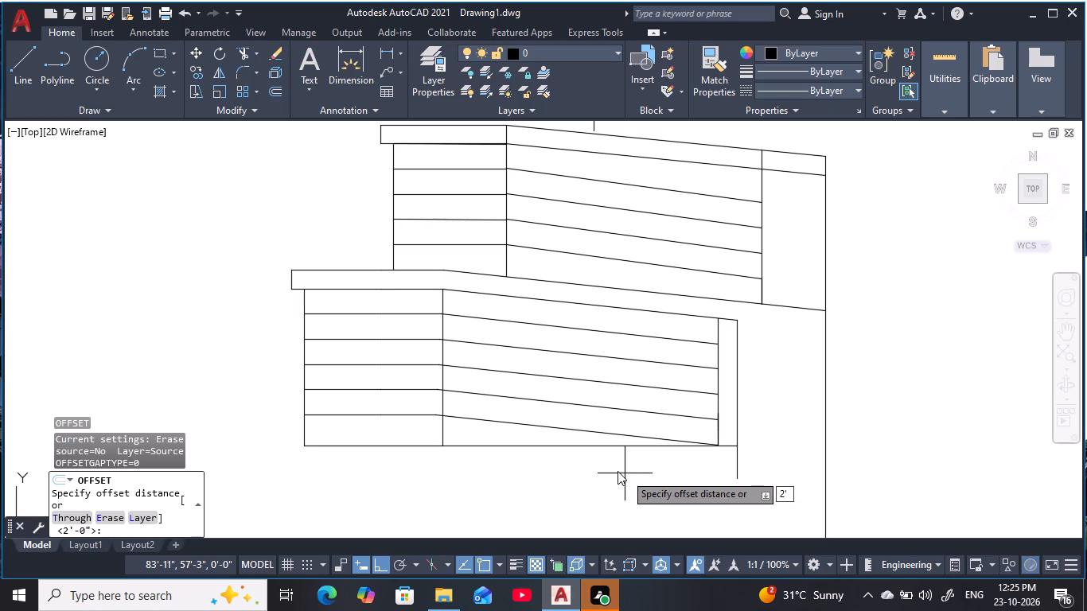
key("space")
left_click(621, 450)
left_click(627, 507)
key("Escape")
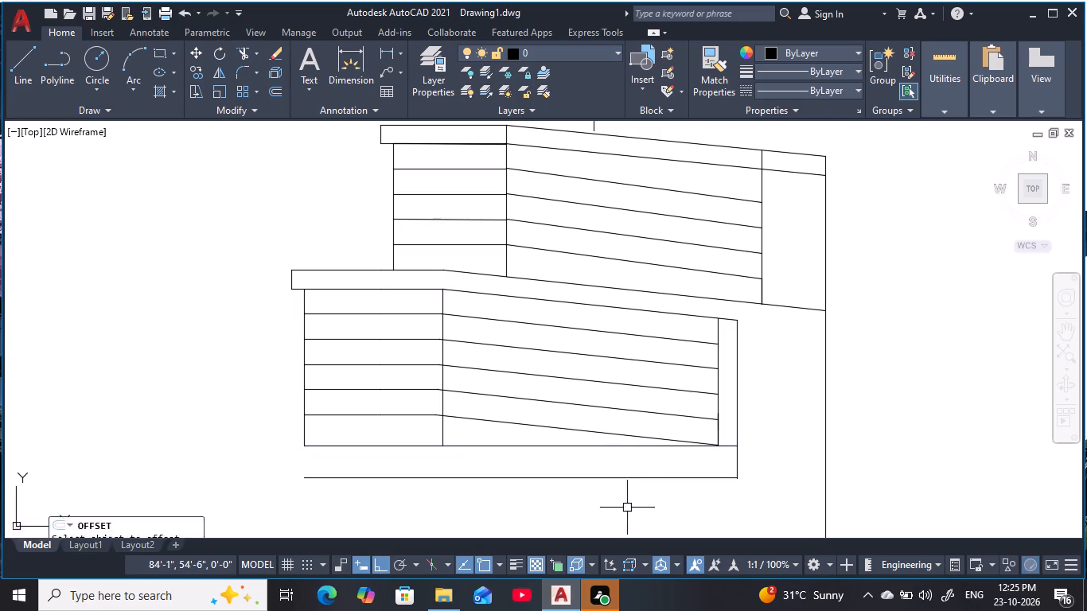
key("Escape")
key("Escape")
key("Escape")
key("Escape")
key("Escape")
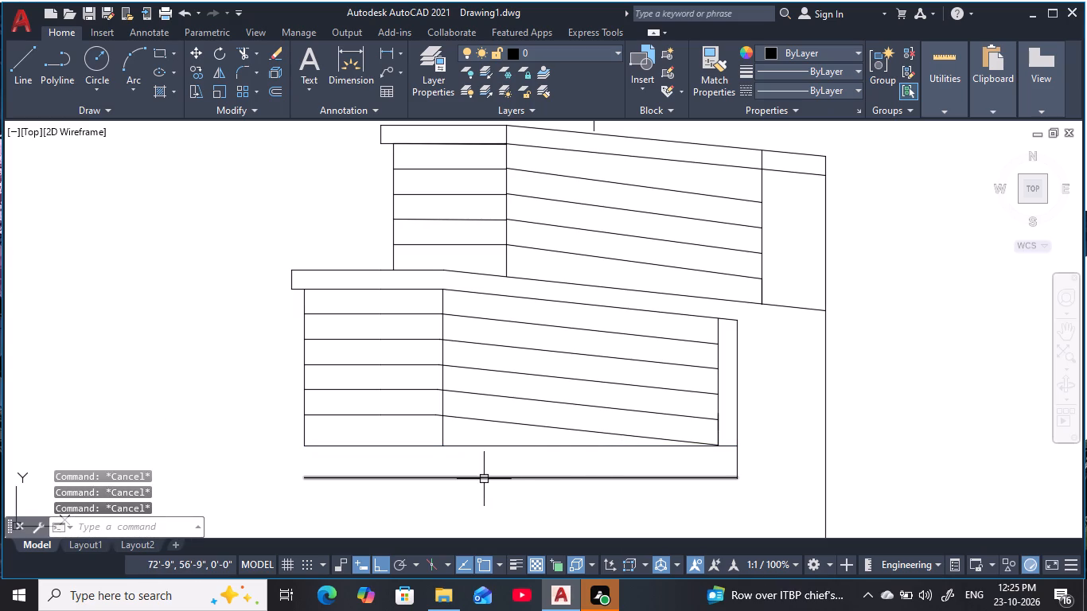
Extend the lower tier's left wall edge and the vertical line between its panels to the new bottom line.
type("ex")
key("space")
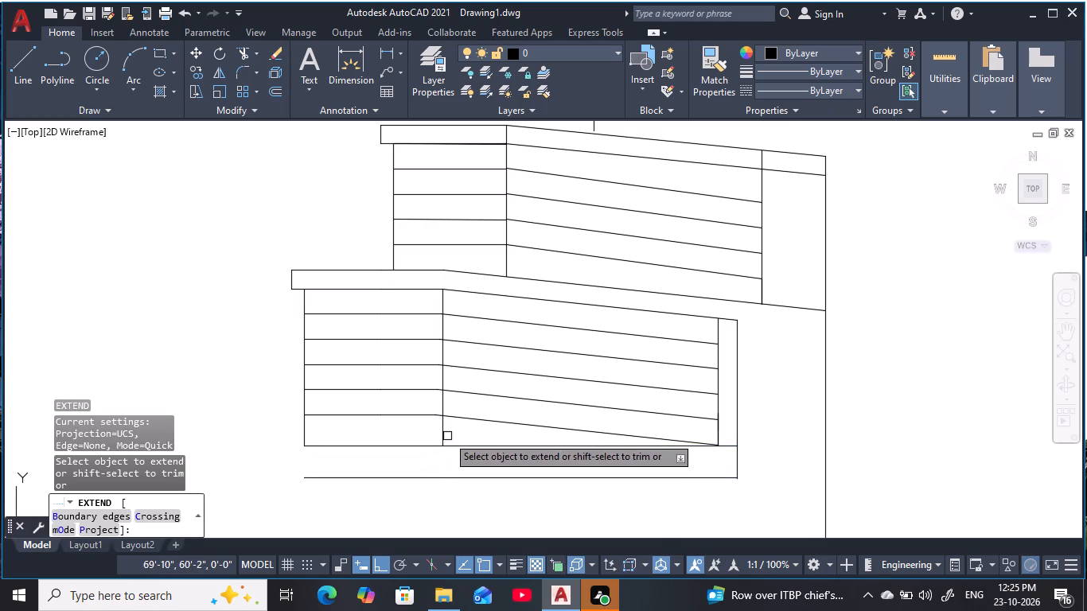
left_click(457, 434)
left_click(284, 432)
key("Escape")
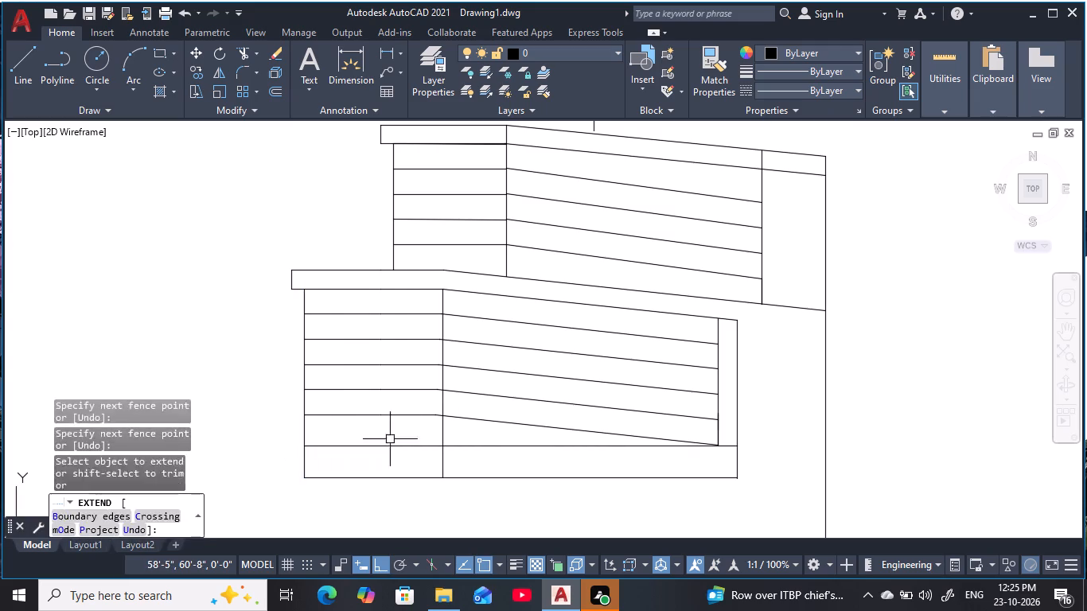
key("Escape")
key("Escape")
key("Escape")
key("Escape")
key("Escape")
key("Escape")
Erase the lower tier's original bottom line above the new one.
left_click(653, 444)
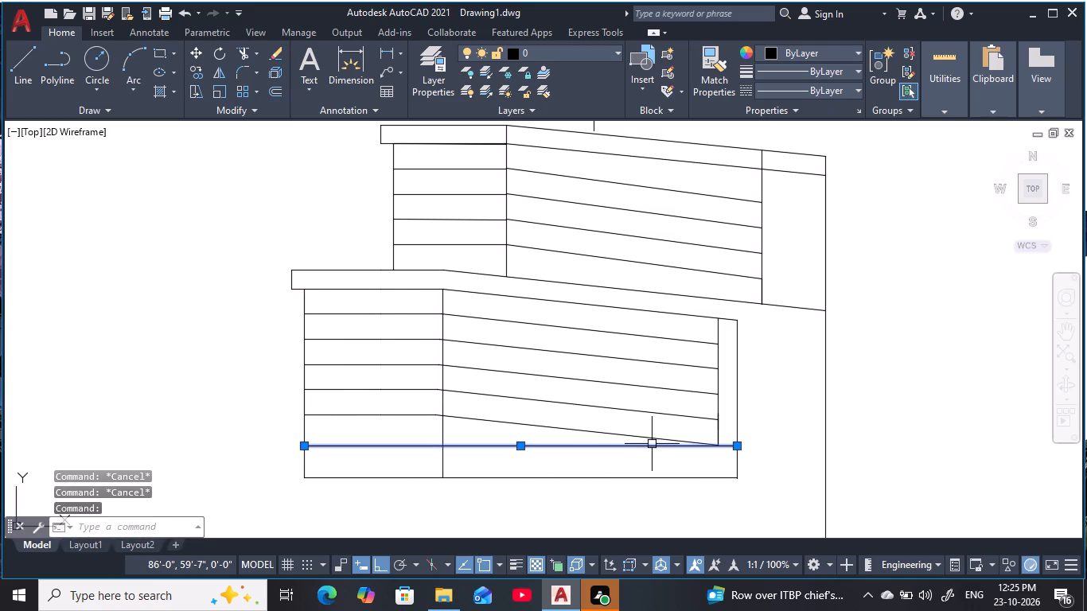
key("e")
key("space")
key("Escape")
key("Escape")
Extend the lower tier's inner vertical line near its right edge down to the new bottom line.
scroll(608, 473, "down", 2)
middle_click_drag(608, 473, 617, 499)
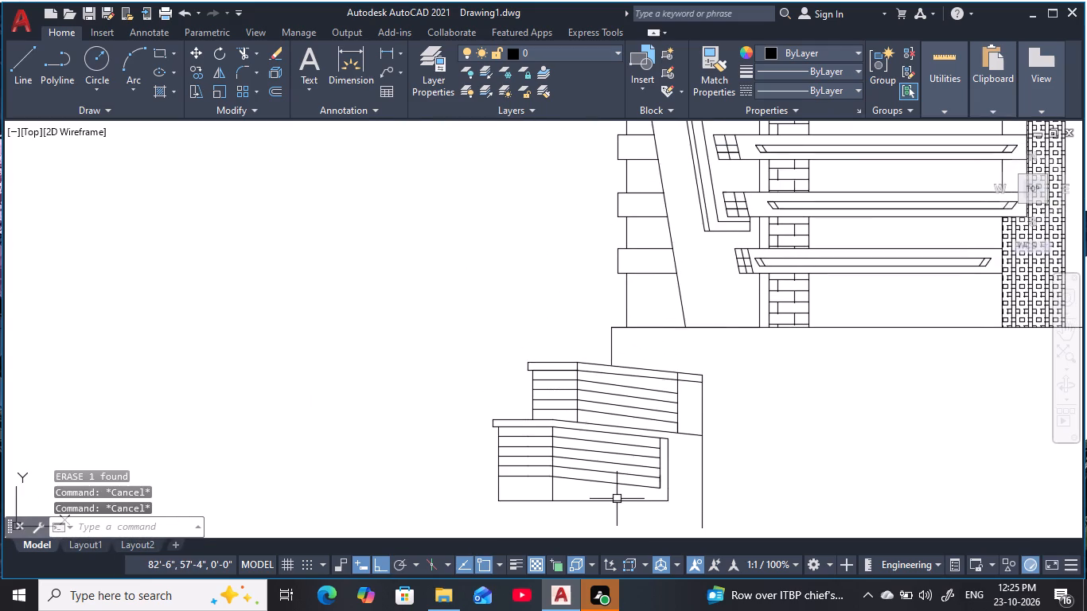
key("e")
type("x")
key("space")
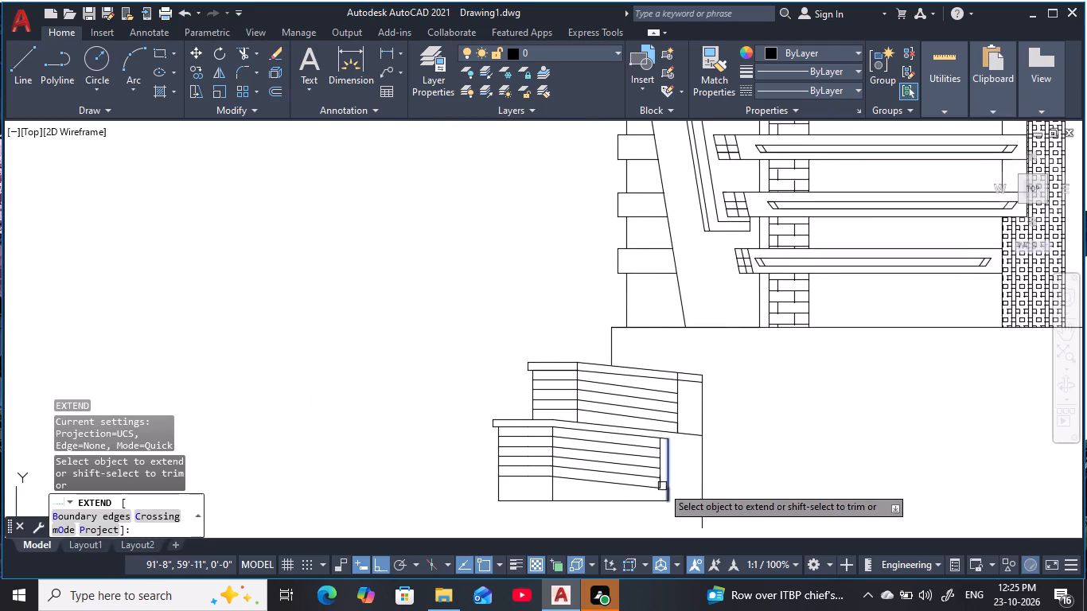
scroll(664, 478, "up", 2)
left_click(657, 491)
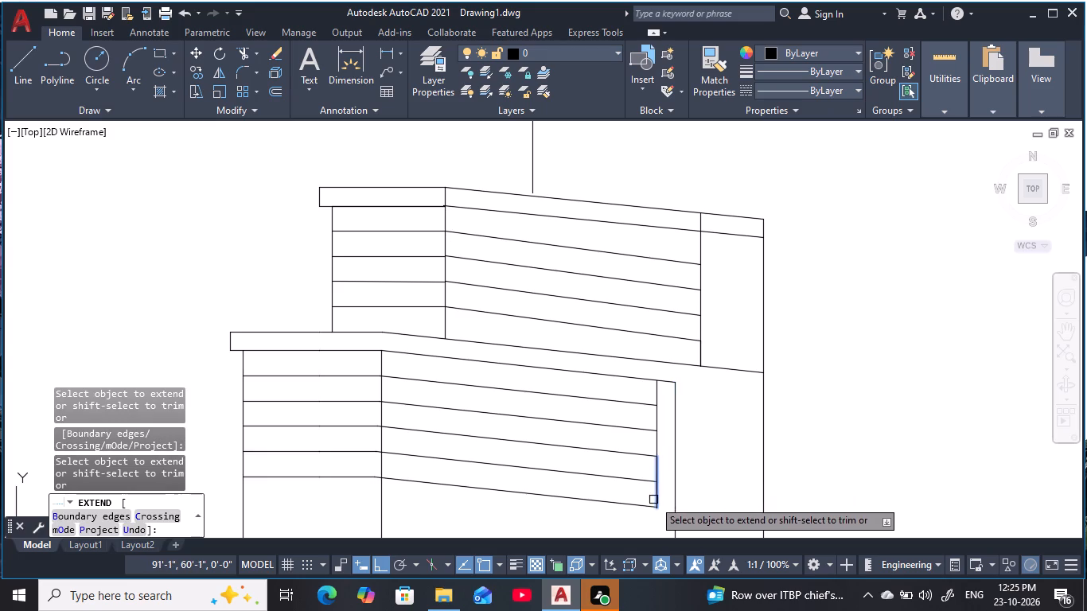
left_click(656, 502)
middle_click_drag(662, 496, 670, 408)
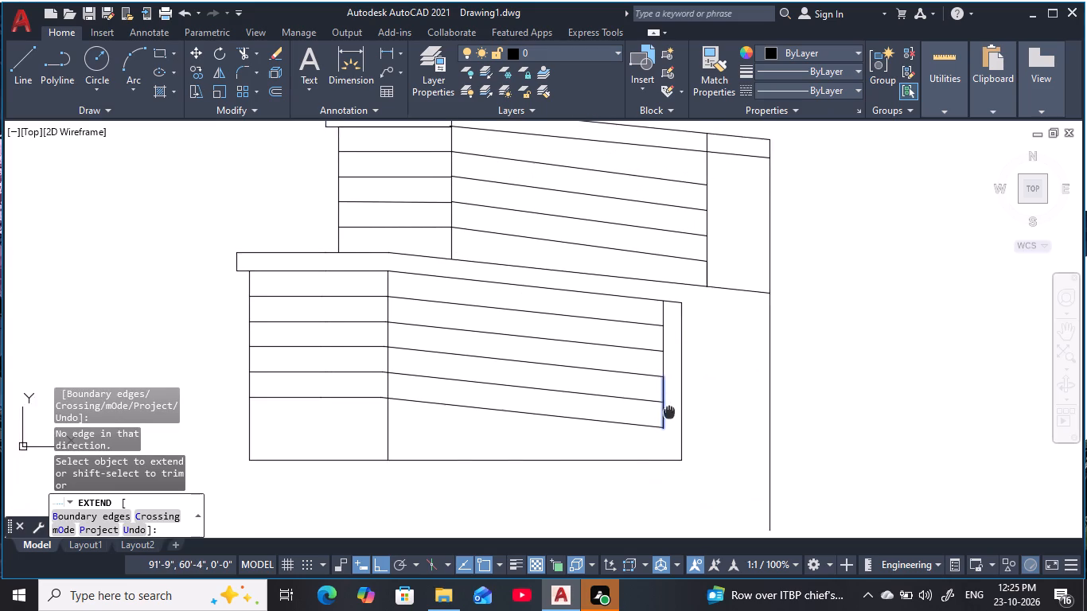
middle_click_drag(670, 408, 674, 393)
left_click(668, 397)
key("Escape")
scroll(695, 435, "down", 2)
middle_click_drag(696, 436, 699, 457)
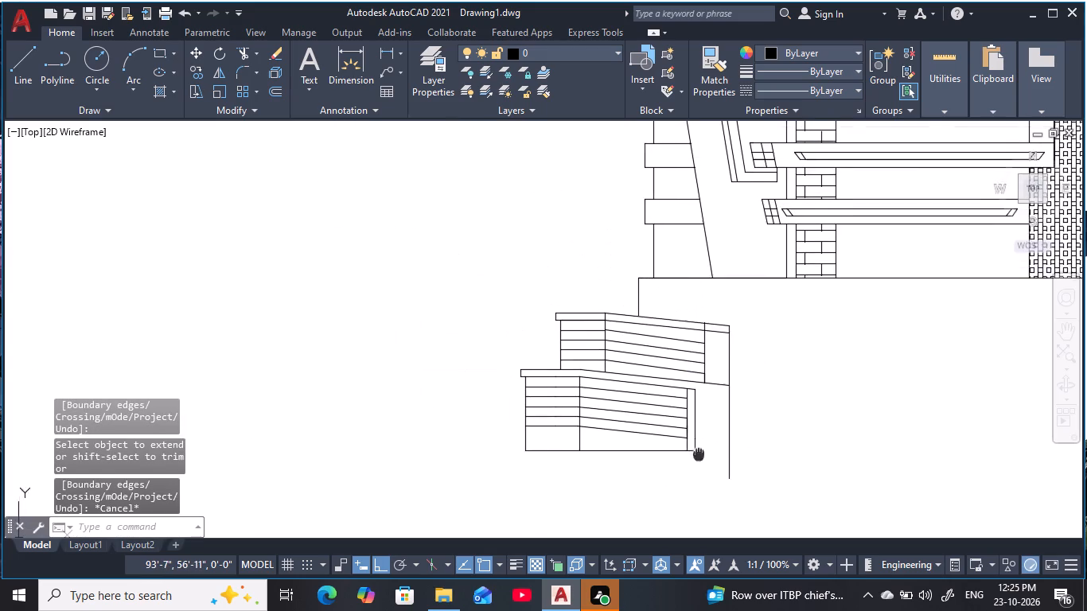
middle_click_drag(699, 457, 701, 465)
key("Escape")
key("Escape")
key("Escape")
key("Escape")
key("Escape")
key("Escape")
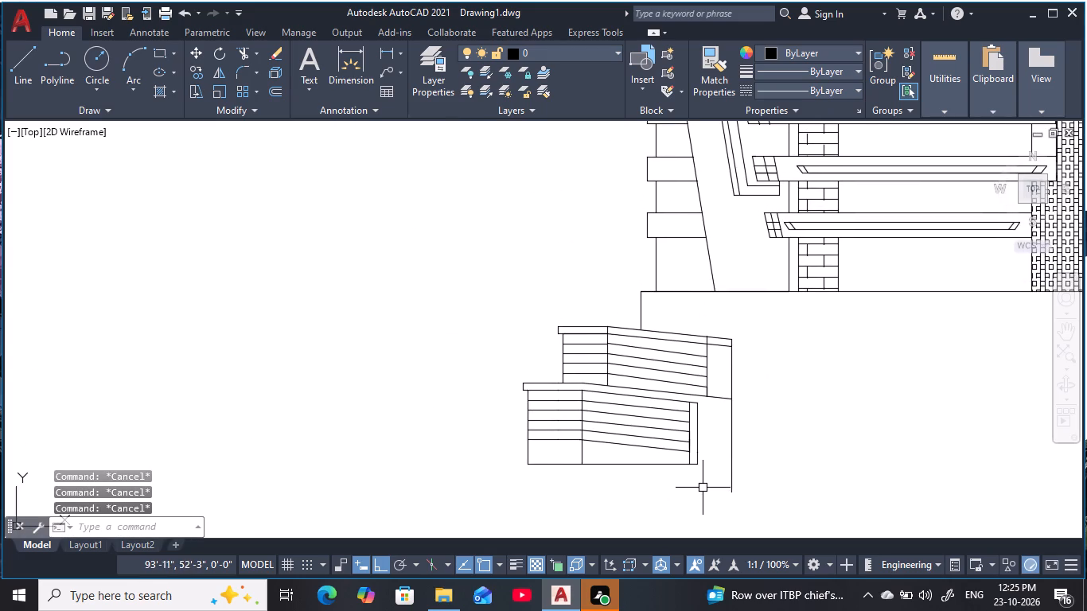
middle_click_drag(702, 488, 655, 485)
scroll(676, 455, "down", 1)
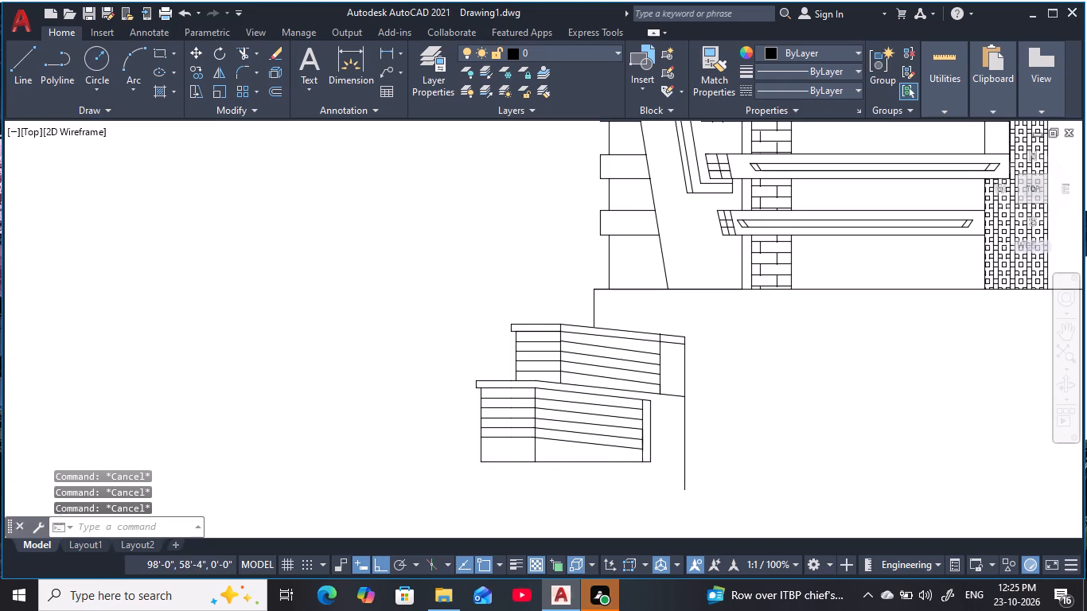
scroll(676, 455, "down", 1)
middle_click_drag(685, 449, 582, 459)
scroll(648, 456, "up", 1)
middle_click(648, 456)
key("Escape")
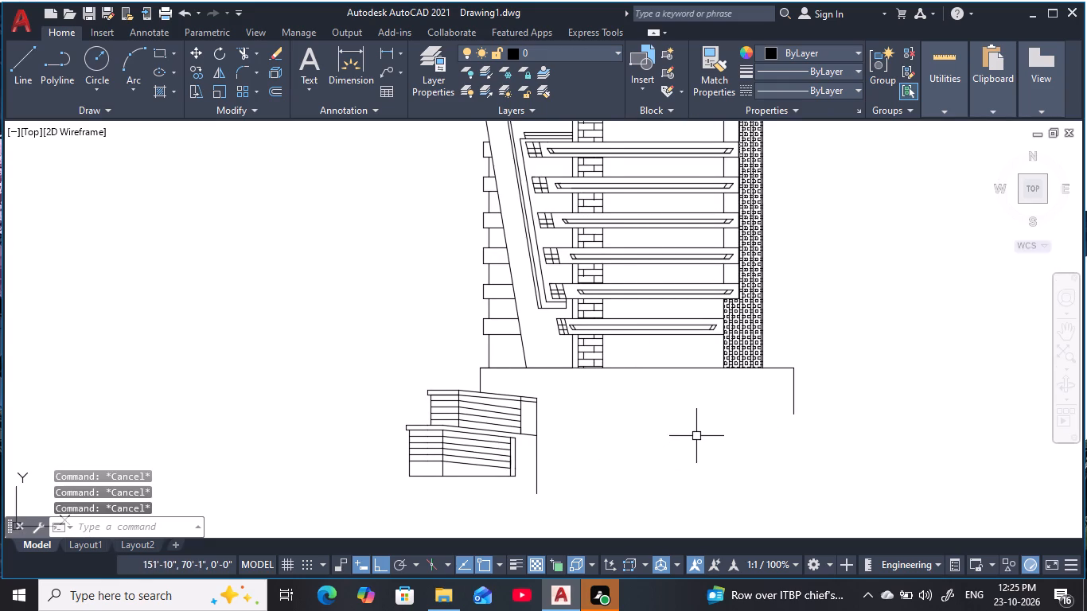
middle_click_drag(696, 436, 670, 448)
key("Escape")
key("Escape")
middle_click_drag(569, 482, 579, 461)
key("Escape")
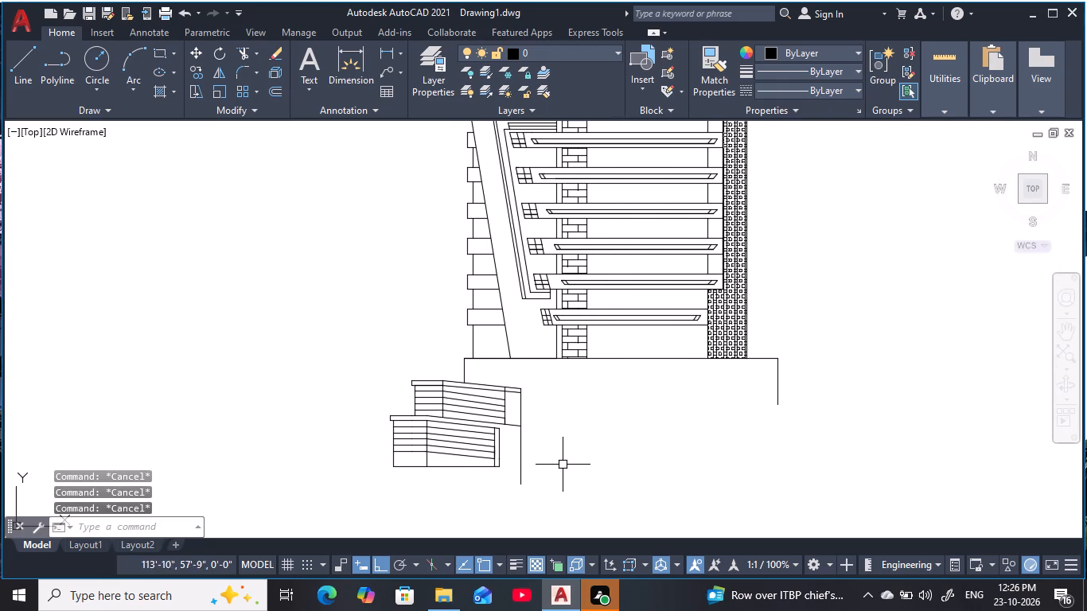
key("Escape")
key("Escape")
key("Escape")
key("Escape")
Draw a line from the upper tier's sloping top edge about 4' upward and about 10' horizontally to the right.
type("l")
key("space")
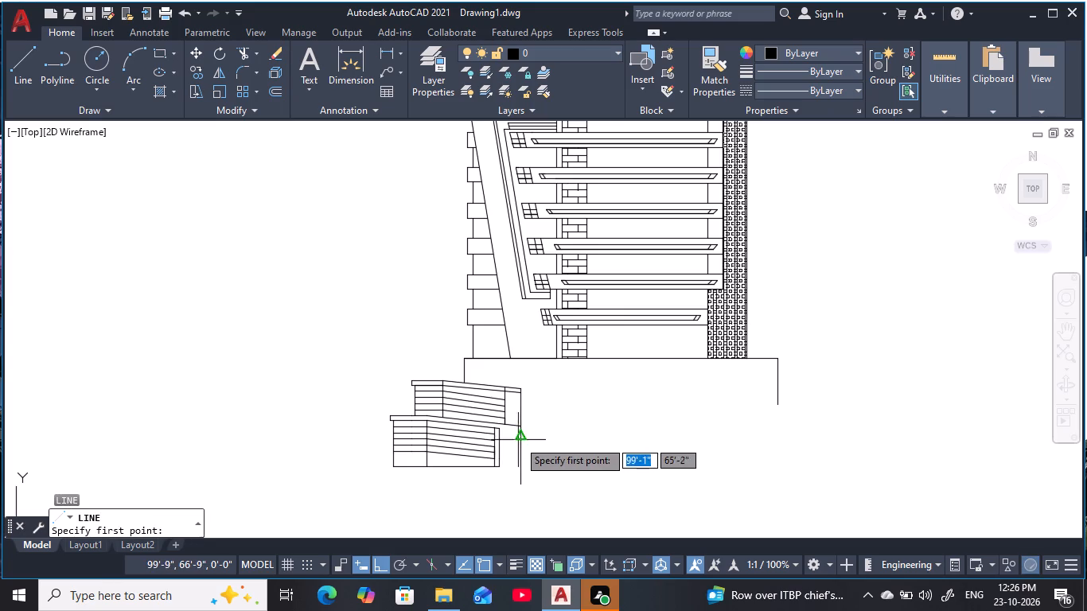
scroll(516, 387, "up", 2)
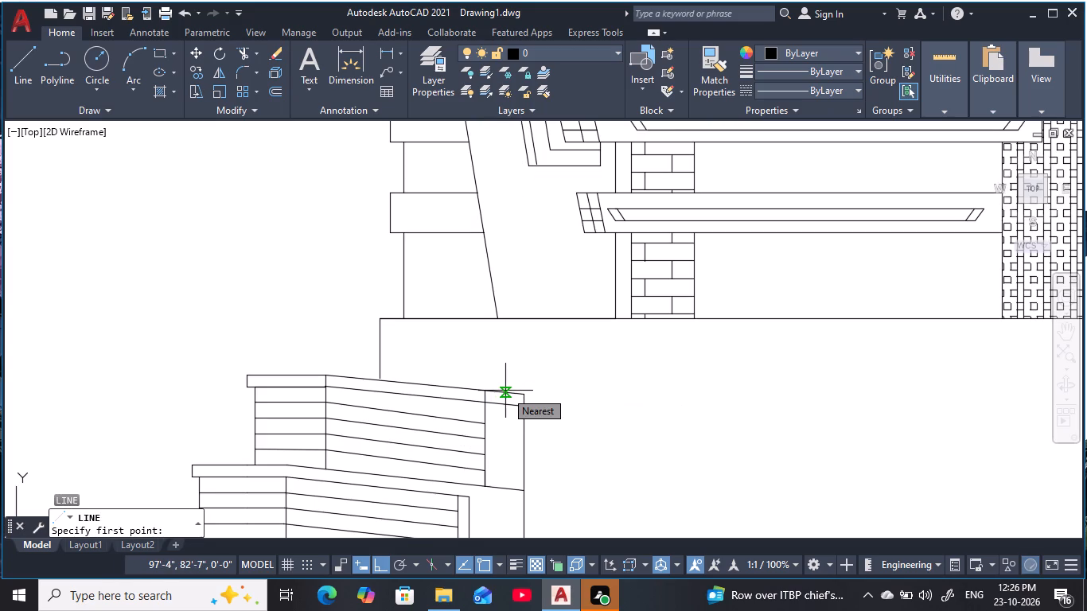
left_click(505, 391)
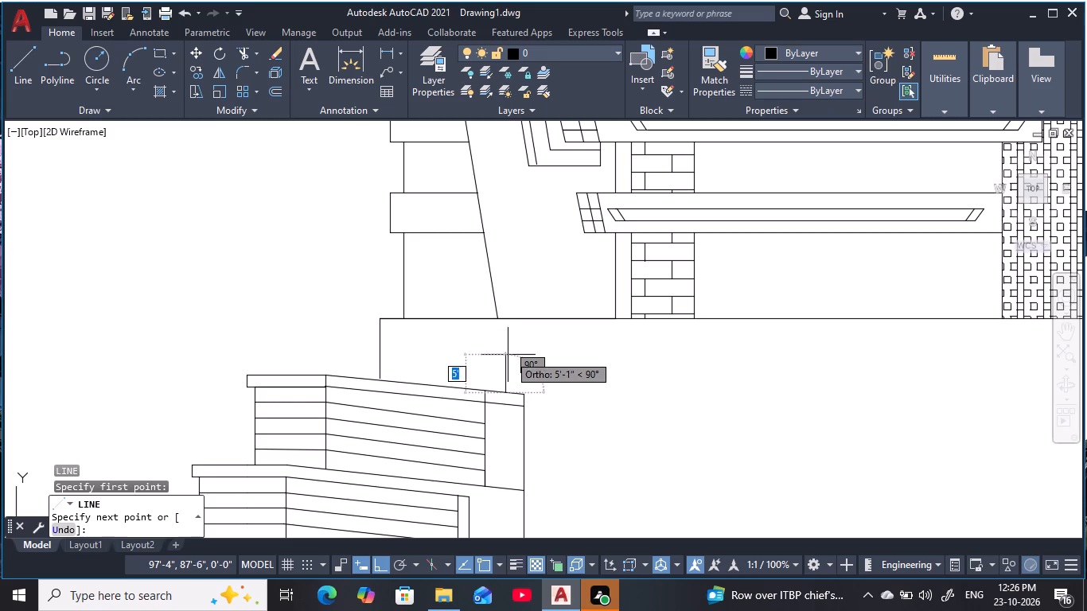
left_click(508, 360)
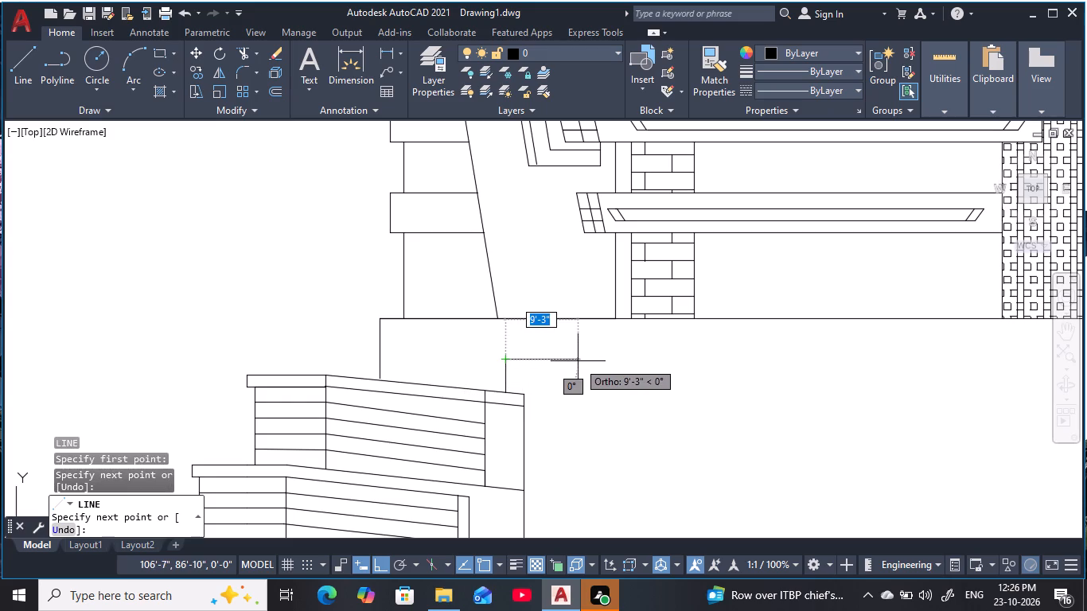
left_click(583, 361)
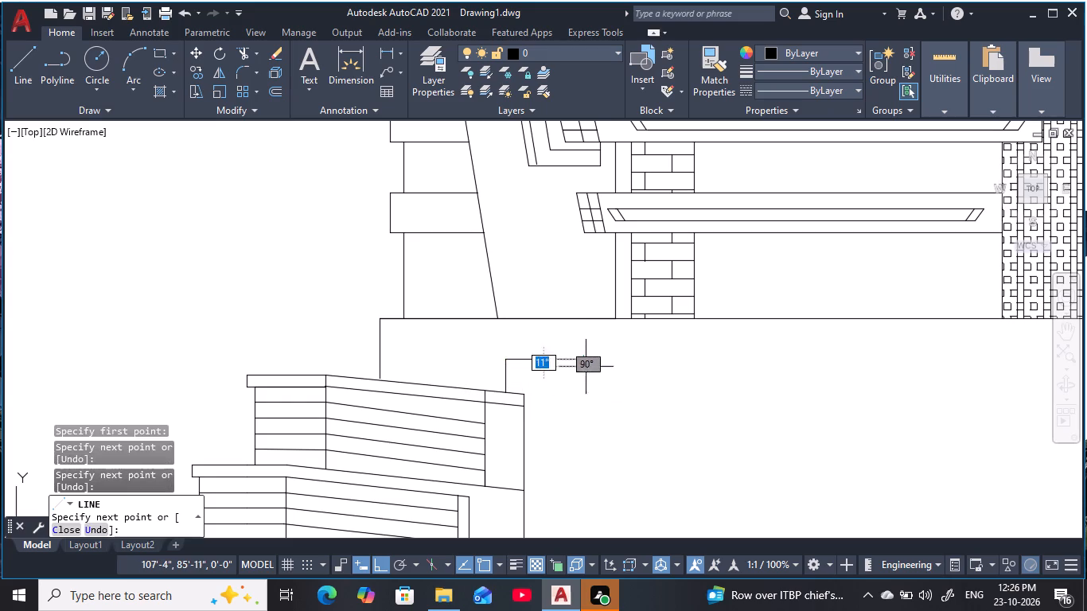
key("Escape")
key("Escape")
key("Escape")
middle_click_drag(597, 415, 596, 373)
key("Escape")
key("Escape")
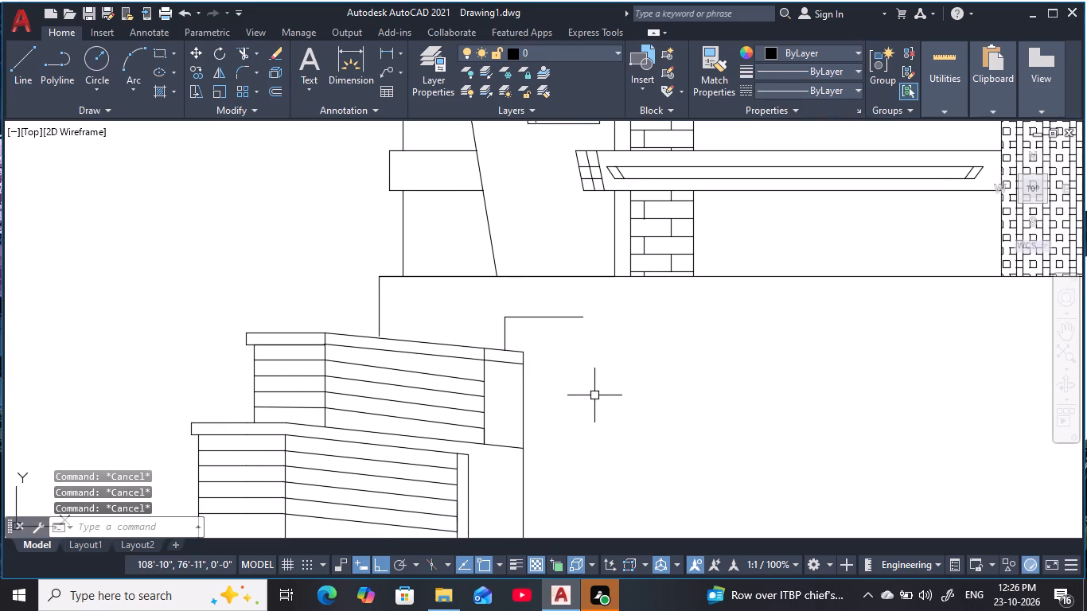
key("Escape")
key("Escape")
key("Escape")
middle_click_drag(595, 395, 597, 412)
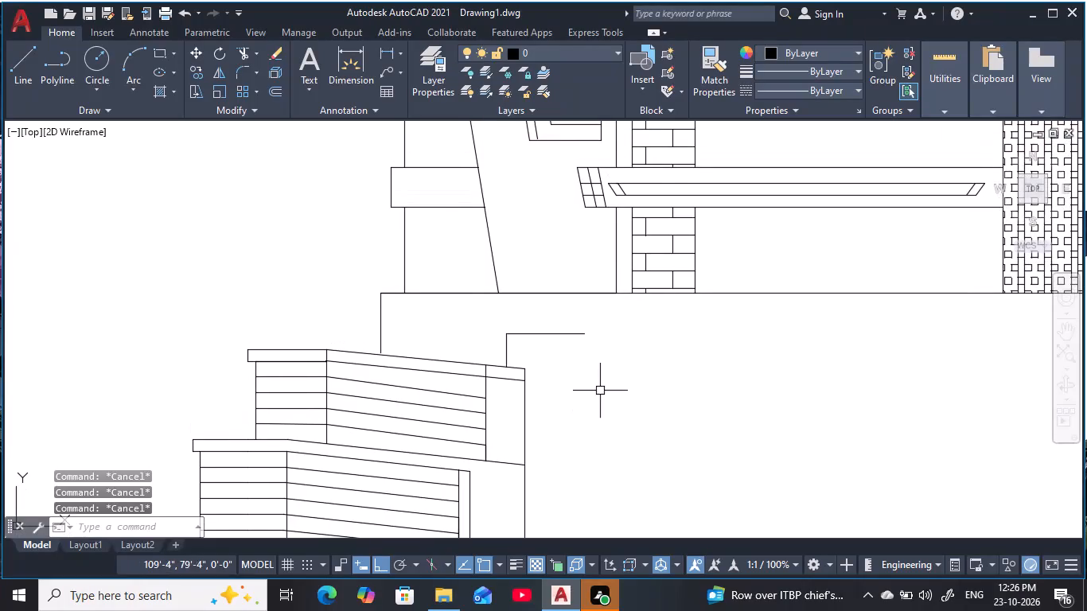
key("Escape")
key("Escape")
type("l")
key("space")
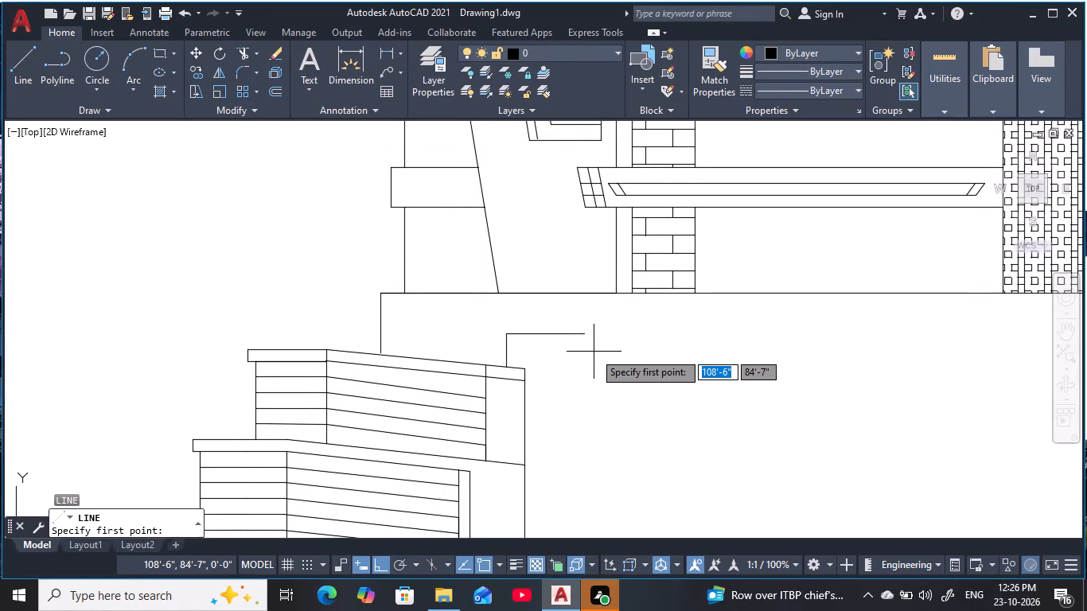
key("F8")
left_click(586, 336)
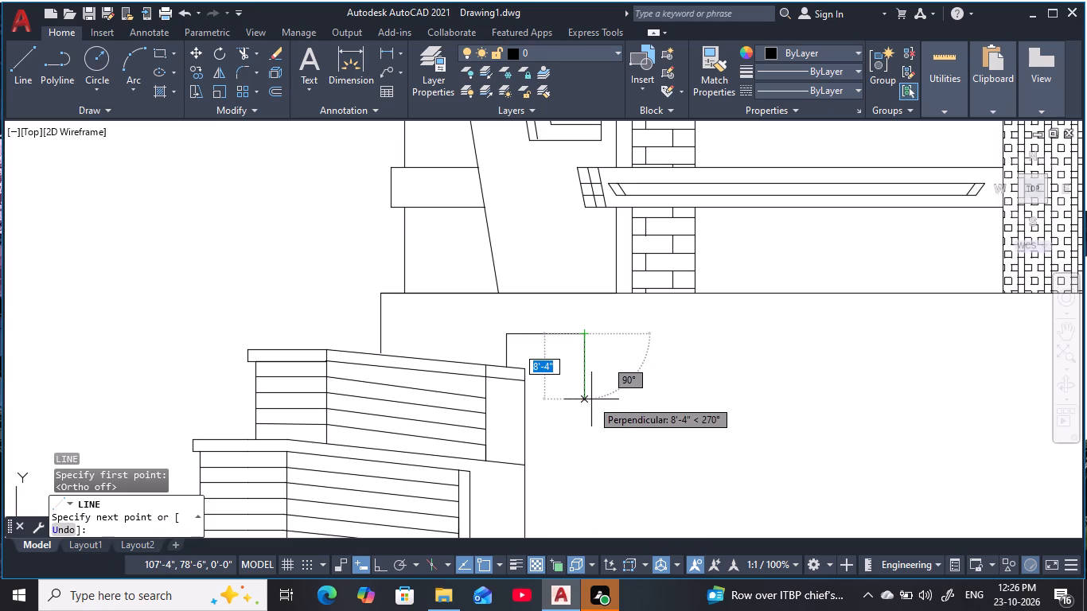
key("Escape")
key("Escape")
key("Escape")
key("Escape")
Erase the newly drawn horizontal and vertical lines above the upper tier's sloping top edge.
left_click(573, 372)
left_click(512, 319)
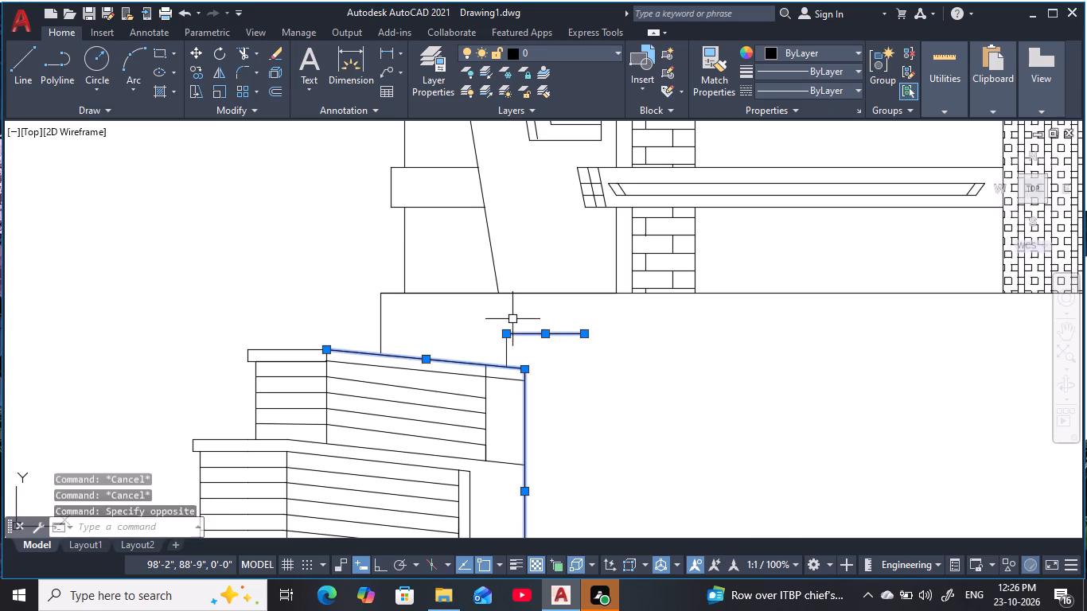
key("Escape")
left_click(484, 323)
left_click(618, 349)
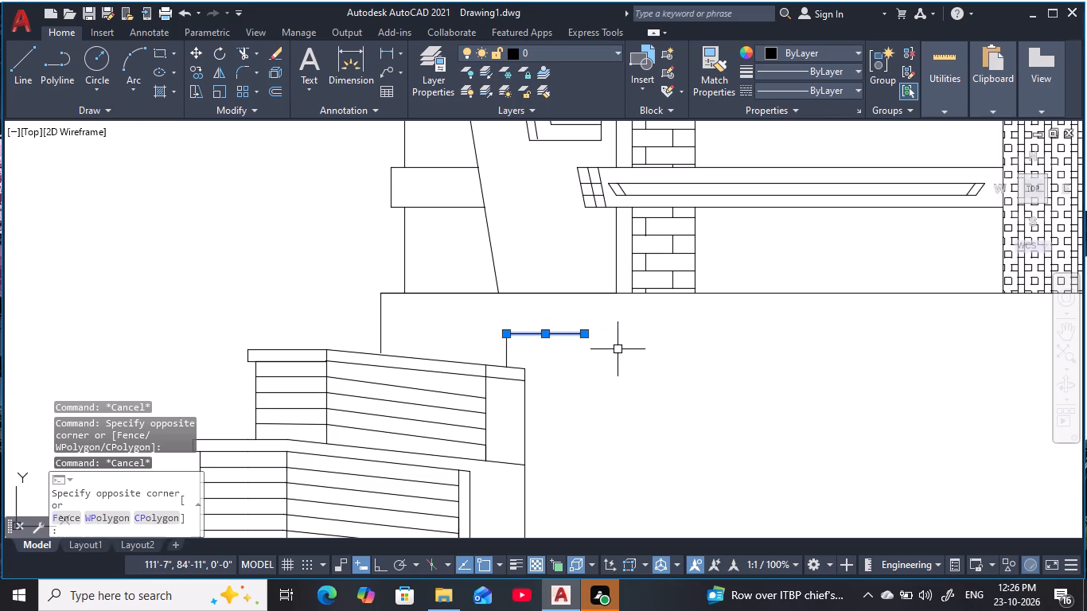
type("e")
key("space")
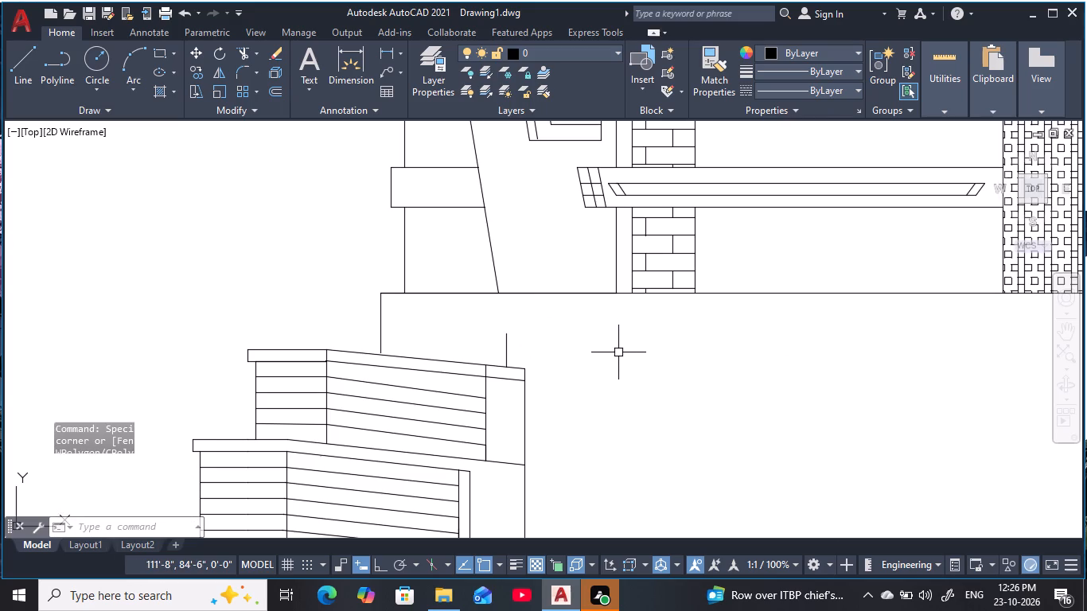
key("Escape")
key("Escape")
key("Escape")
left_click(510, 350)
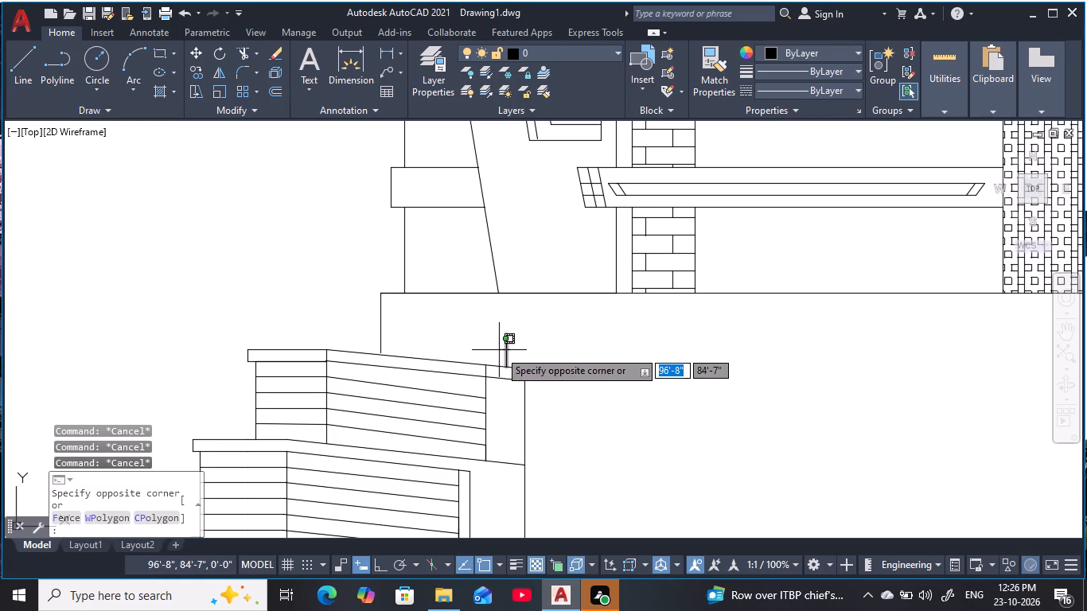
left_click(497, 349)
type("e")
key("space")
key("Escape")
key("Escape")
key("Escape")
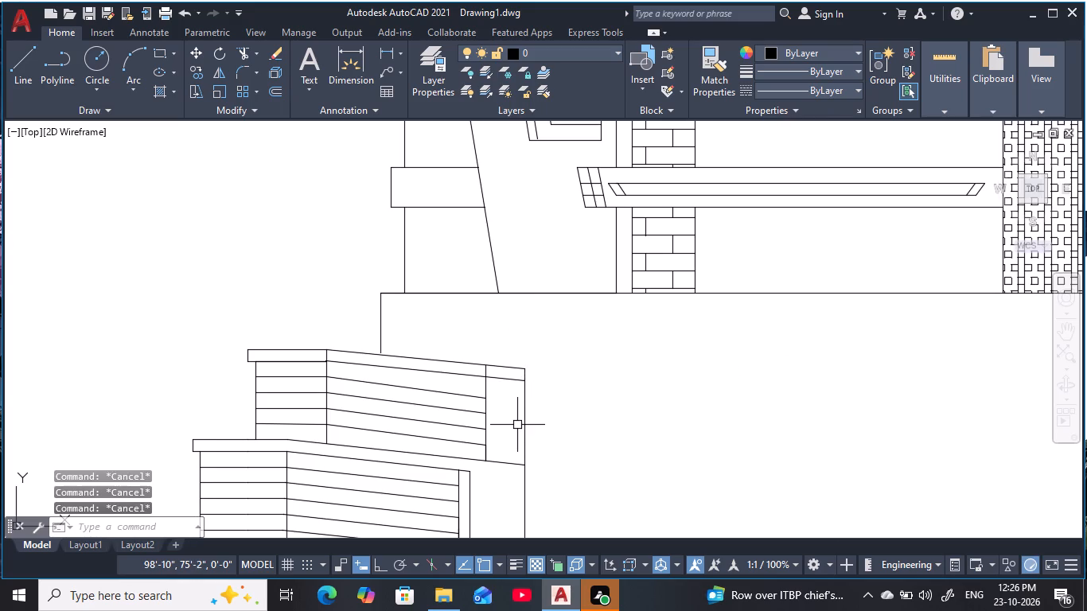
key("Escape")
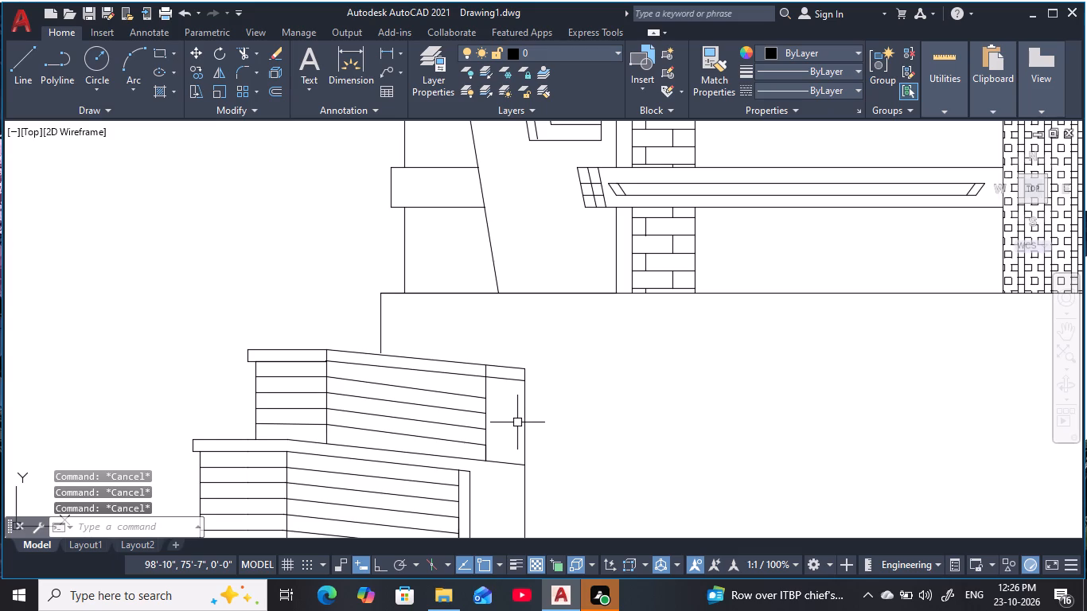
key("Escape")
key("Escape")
Offset the upper tier's right vertical edge 1' to the right.
key("Escape")
key("Escape")
key("Escape")
type("o")
key("space")
key("1")
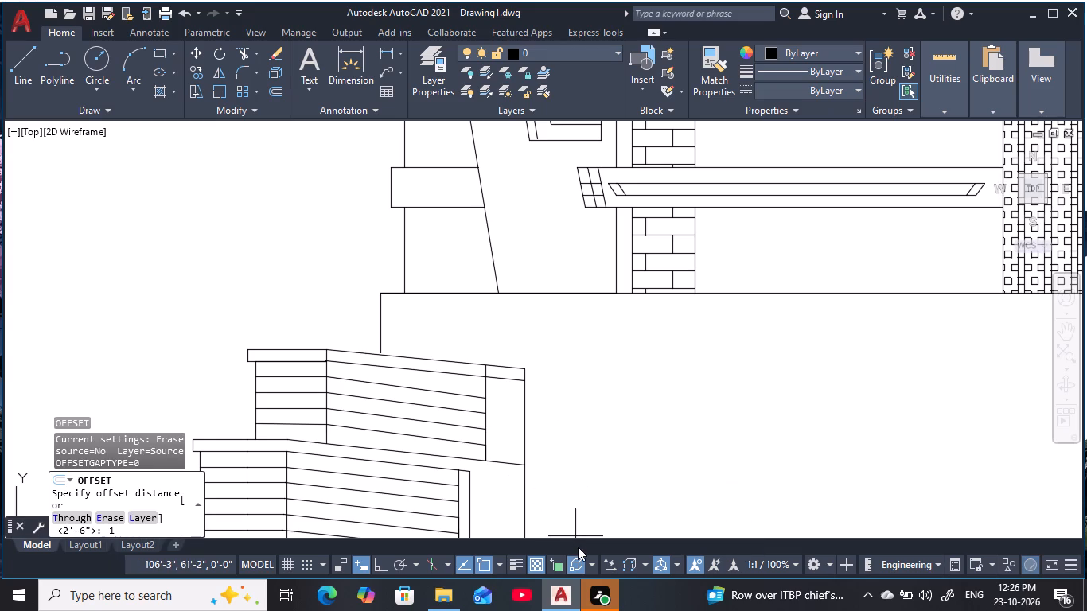
key("apostrophe")
key("space")
middle_click_drag(609, 475, 625, 391)
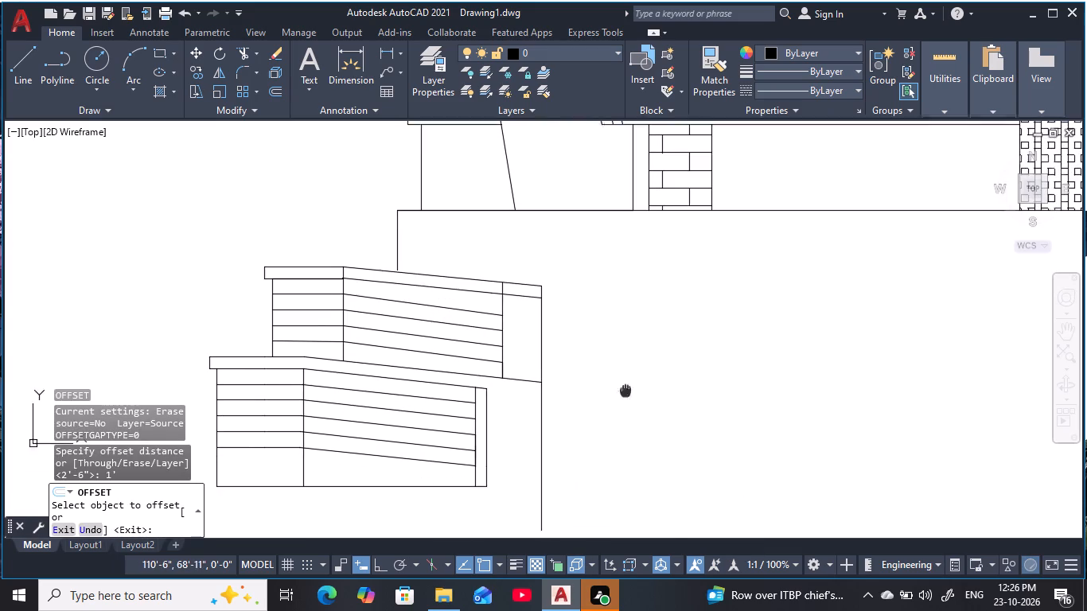
left_click(543, 443)
left_click(621, 429)
key("Escape")
key("Escape")
key("Escape")
key("Escape")
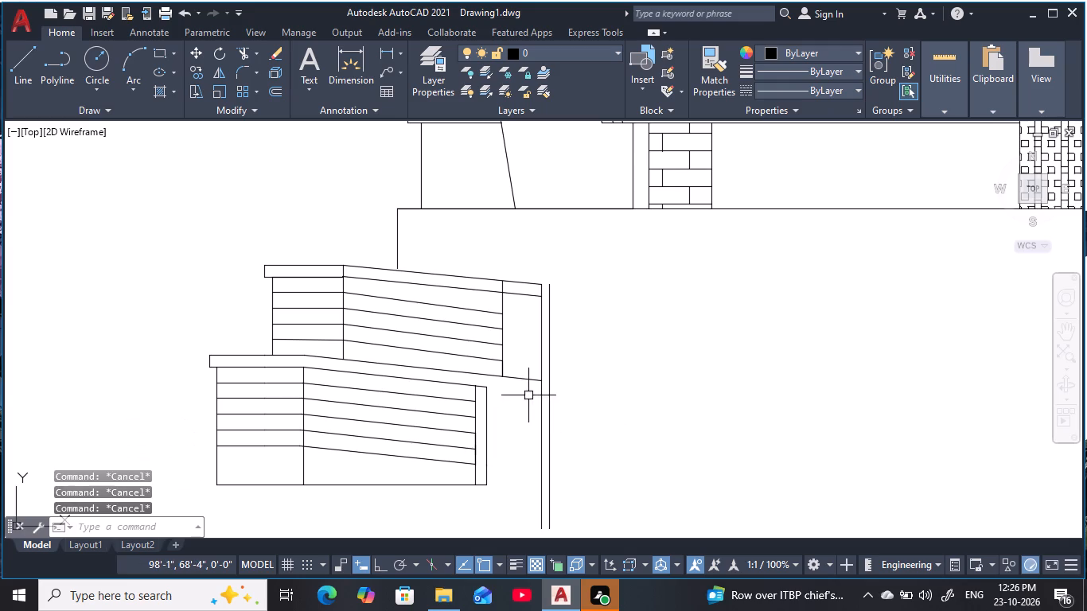
key("Escape")
key("Escape")
Extend the sloping line at the base of the upper tier to the new offset vertical line.
key("e")
type("x")
key("space")
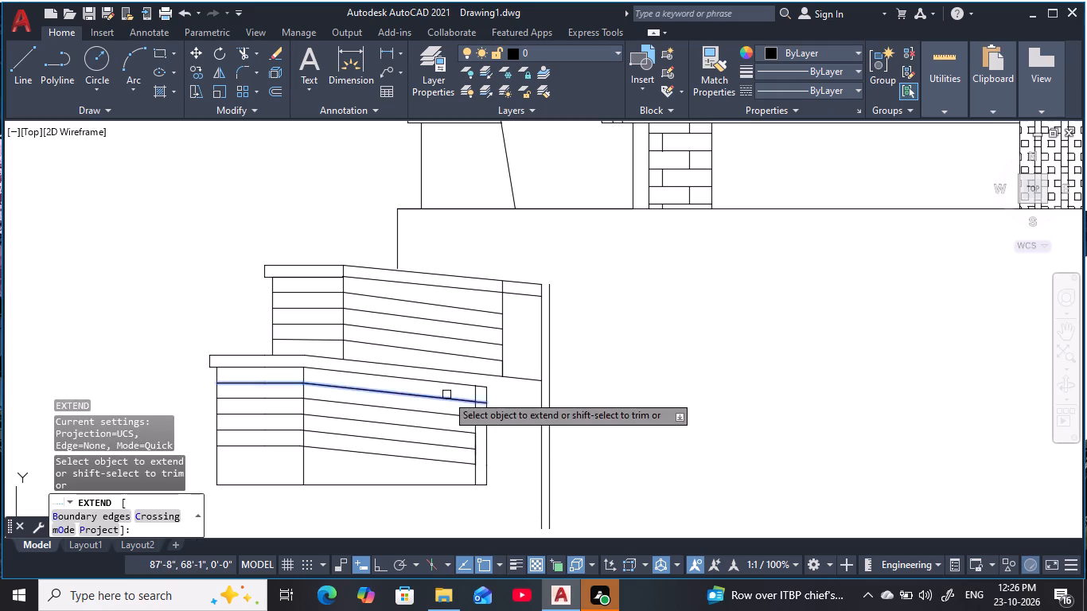
left_click(527, 379)
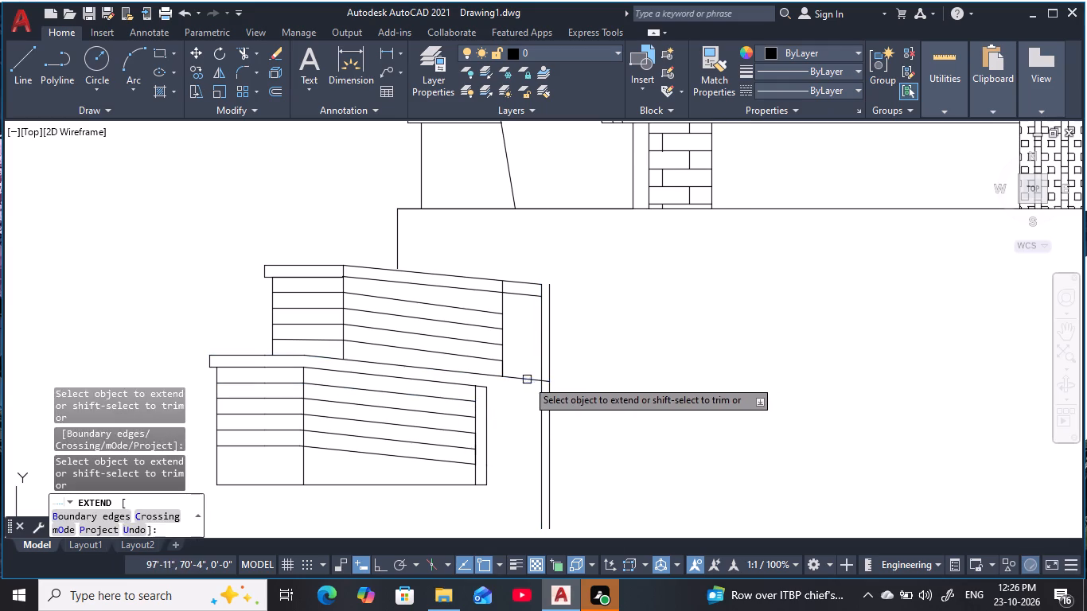
key("Escape")
key("Escape")
key("Escape")
Trim the part of the offset vertical line that rises above the extended sloping line.
middle_click_drag(573, 331, 578, 361)
key("Escape")
scroll(578, 361, "up", 1)
key("Escape")
key("t")
key("r")
key("space")
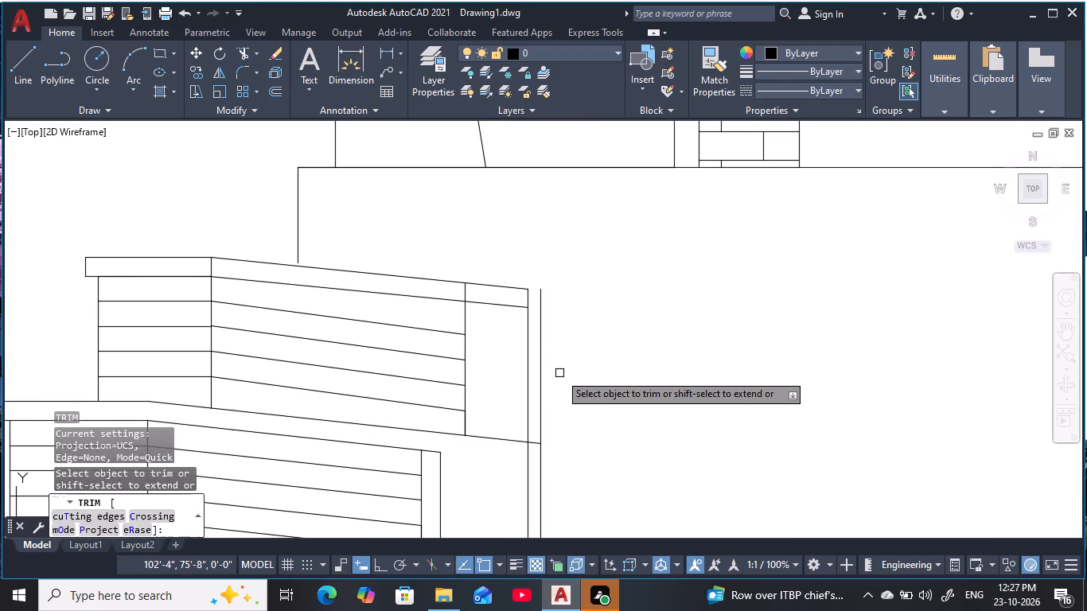
left_click(540, 383)
middle_click_drag(593, 453, 625, 452)
key("Escape")
key("Escape")
key("Escape")
key("Escape")
key("Escape")
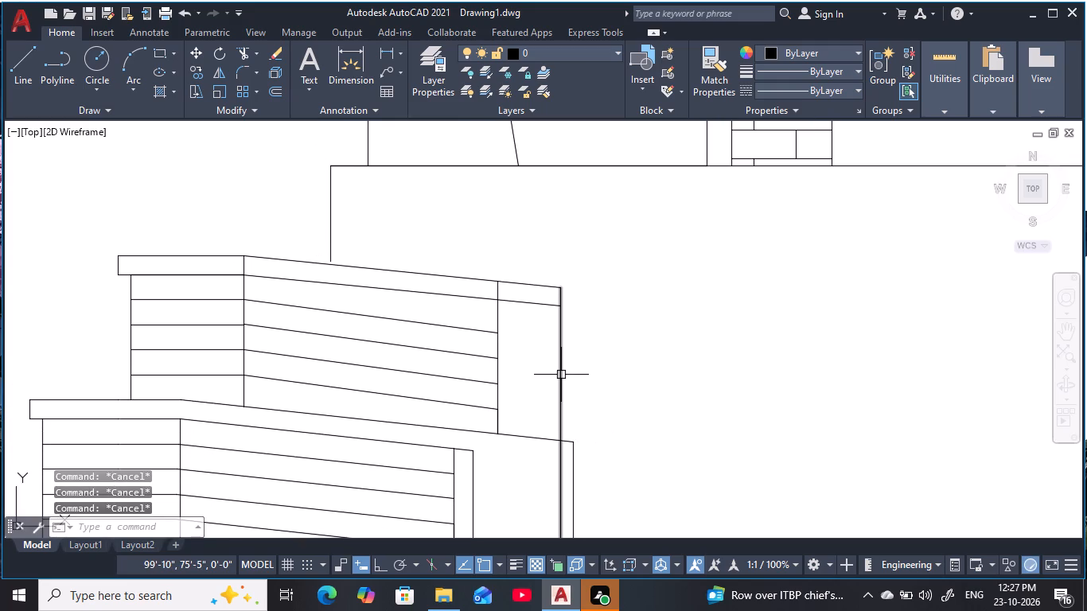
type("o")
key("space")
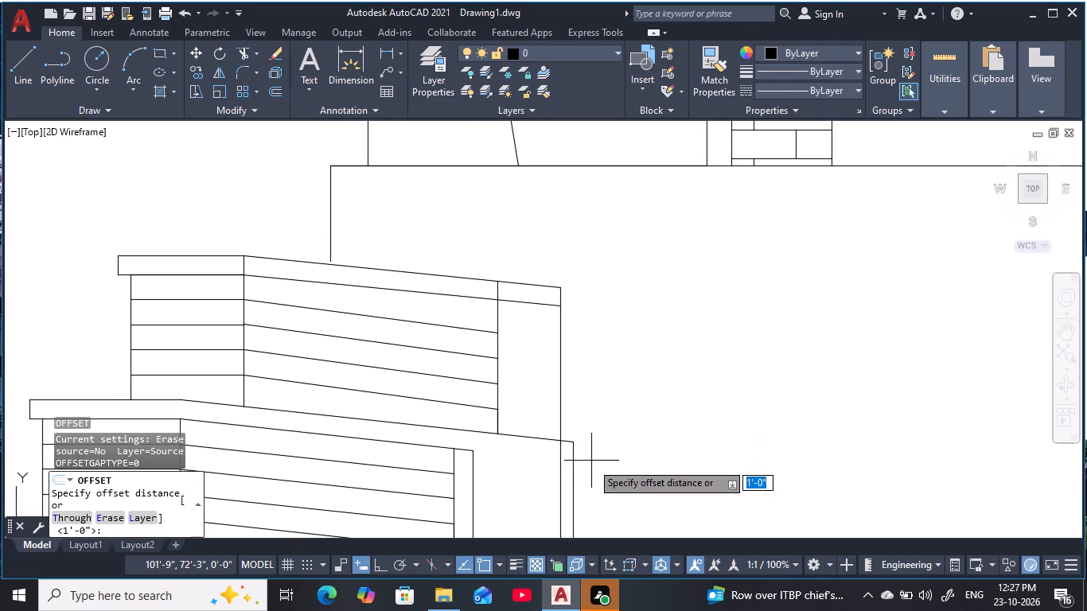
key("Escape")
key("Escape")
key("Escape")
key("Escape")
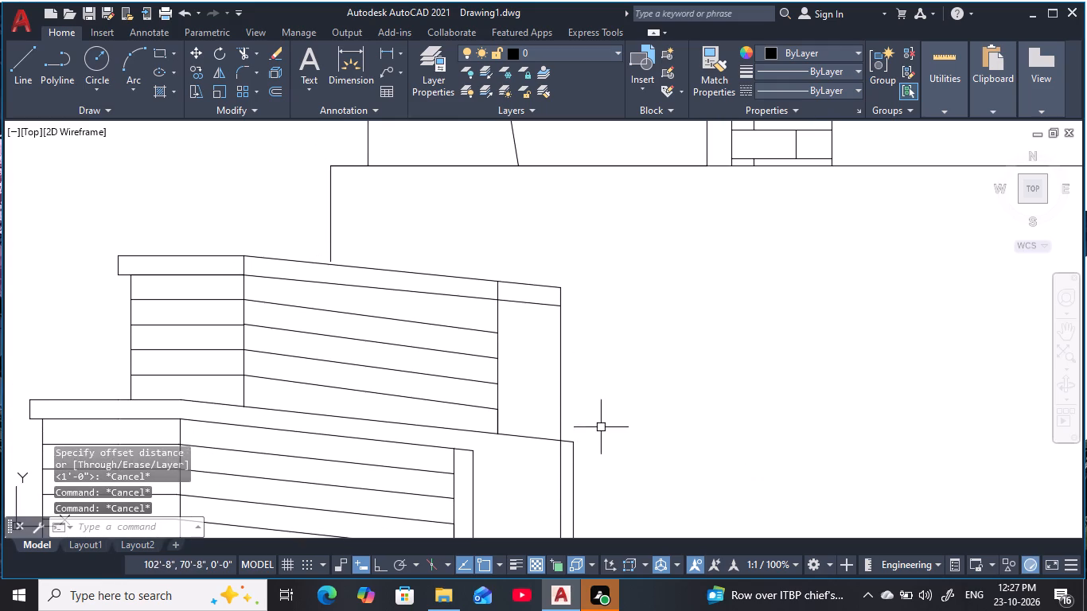
Trim the part of the upper tier's right vertical edge that runs below the extended sloping base line.
scroll(608, 418, "down", 1)
middle_click_drag(608, 418, 585, 378)
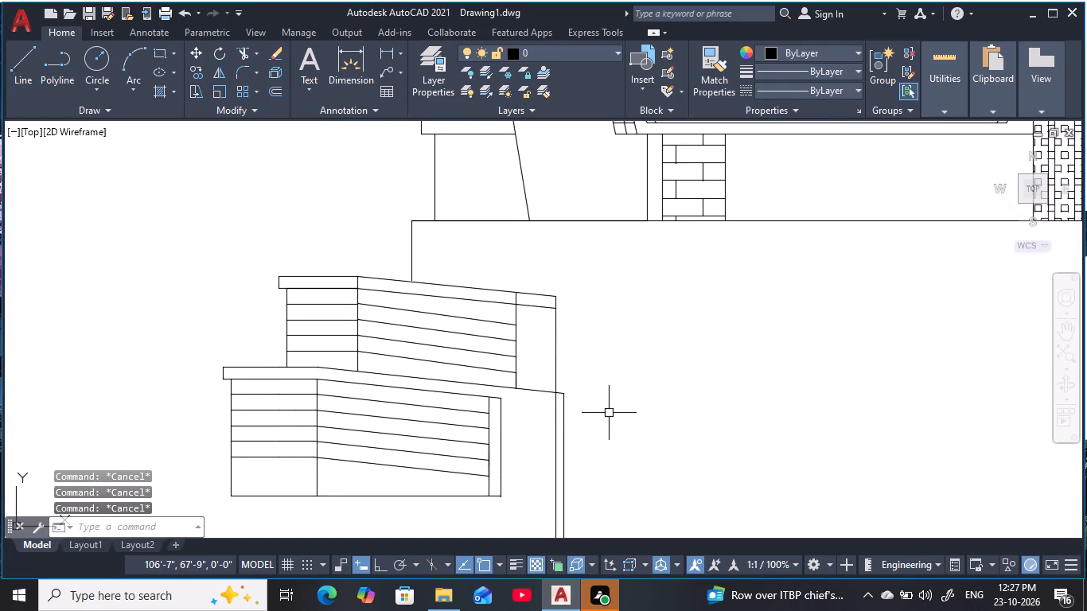
middle_click_drag(610, 421, 584, 405)
middle_click_drag(543, 368, 564, 368)
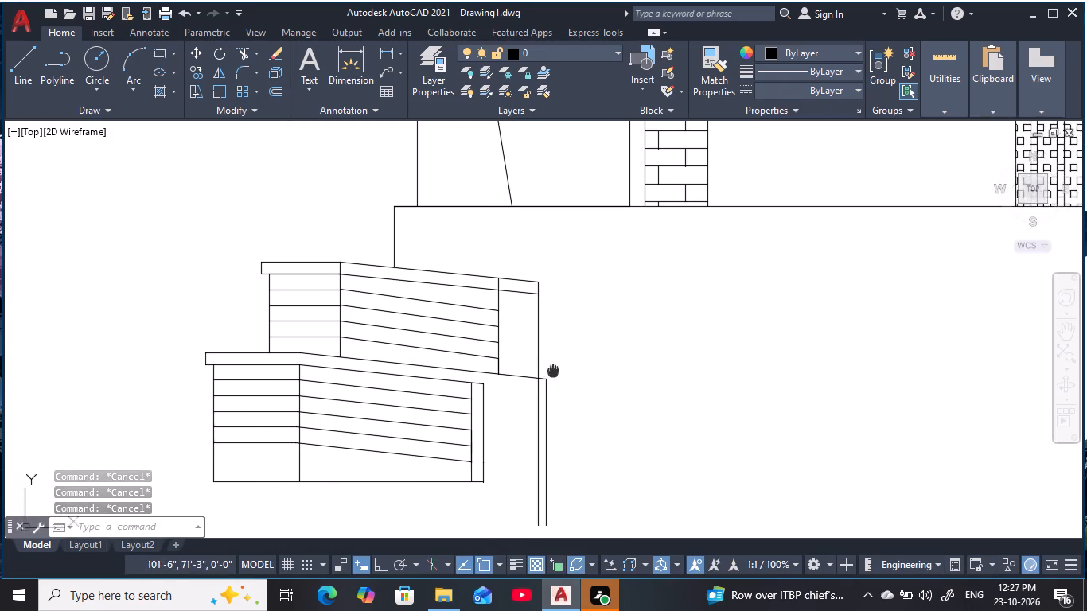
middle_click_drag(564, 368, 592, 364)
scroll(590, 364, "up", 1)
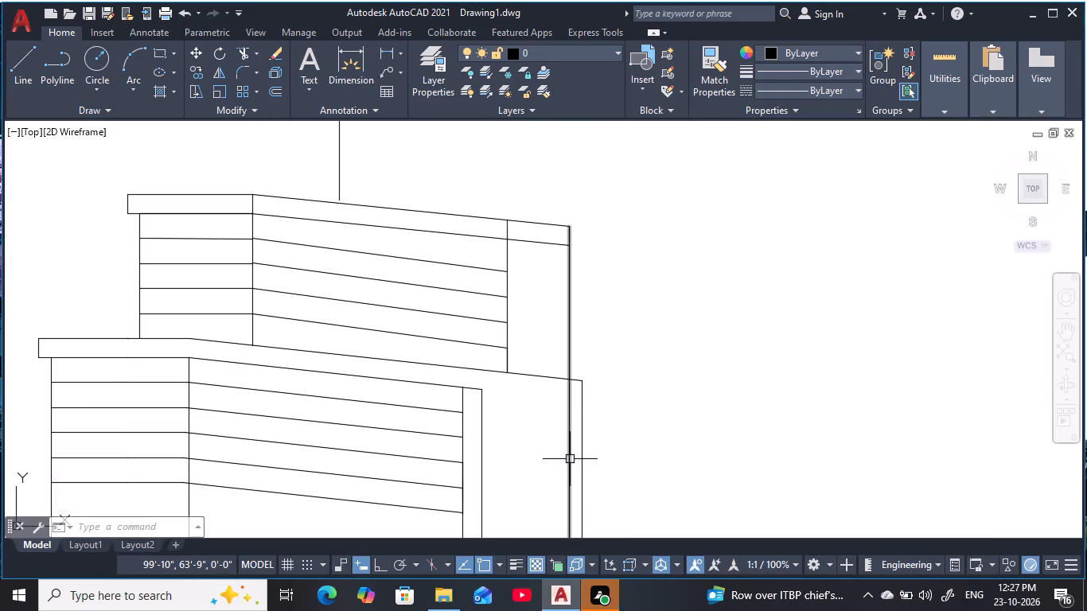
type("tr")
key("space")
left_click(570, 460)
scroll(615, 443, "down", 1)
middle_click_drag(615, 443, 611, 430)
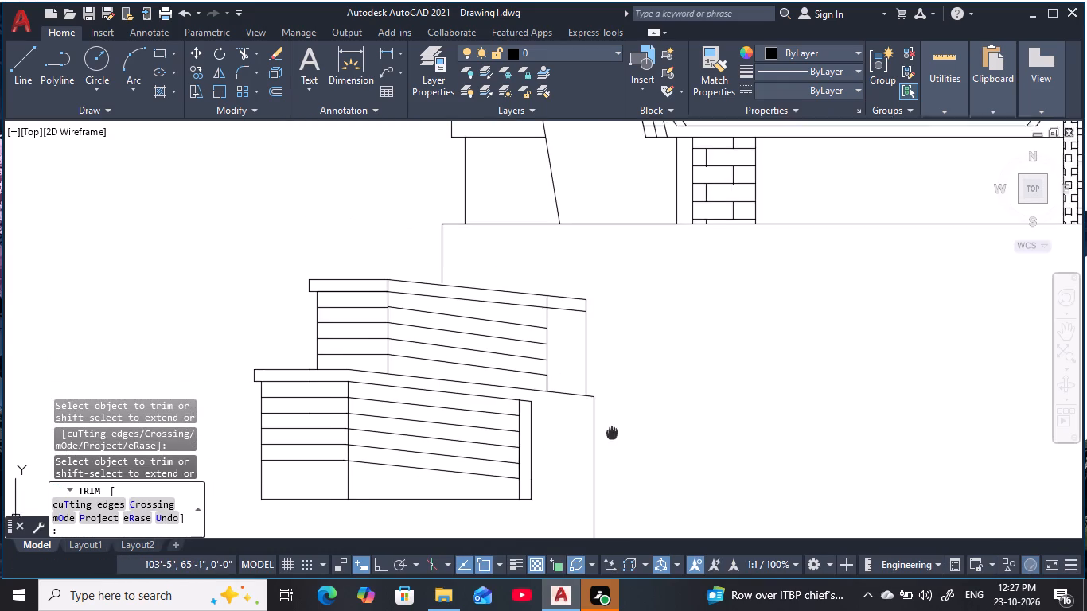
middle_click_drag(611, 430, 598, 403)
middle_click_drag(596, 372, 604, 388)
key("Escape")
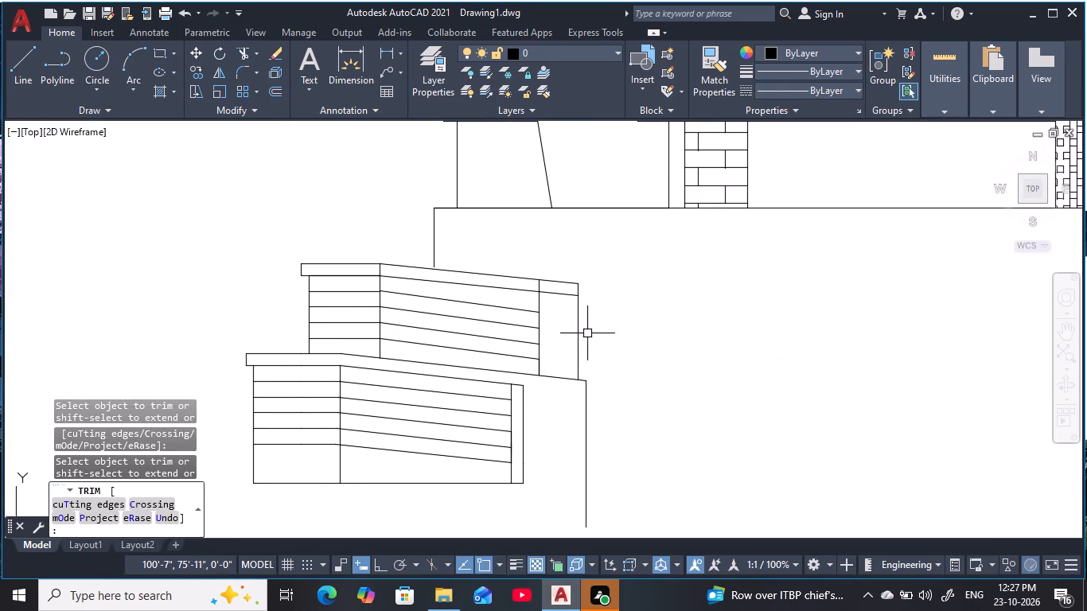
key("Escape")
key("Escape")
key("Escape")
Offset the upper tier's right vertical edge 1' inward, toward the sloping courses.
middle_click_drag(584, 333, 589, 355)
scroll(589, 355, "up", 1)
key("Escape")
middle_click(589, 355)
key("Escape")
key("Escape")
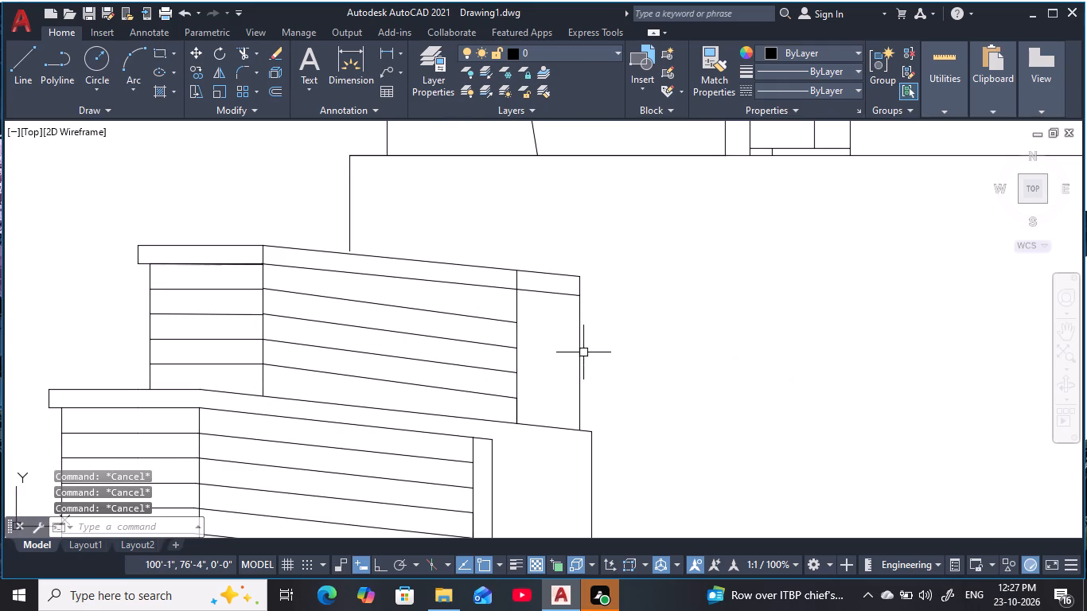
type("o")
key("space")
key("1")
key("apostrophe")
key("space")
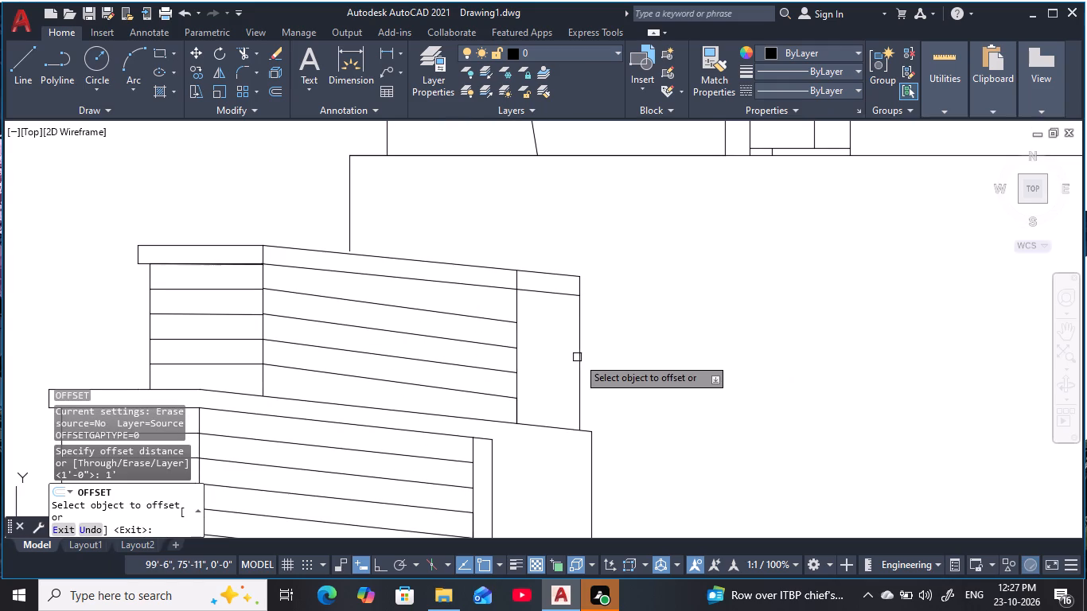
left_click(582, 357)
left_click(524, 378)
key("Escape")
key("Escape")
key("Escape")
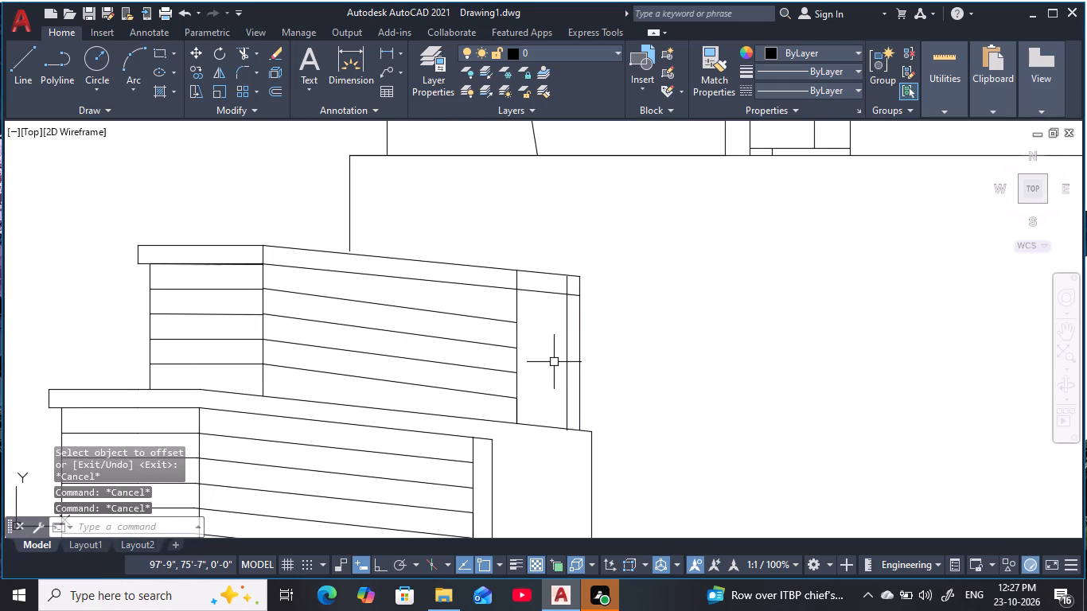
Trim the outer right edge and the sloping cap lines that run beyond the new offset vertical line.
type("tr")
key("space")
left_click(572, 294)
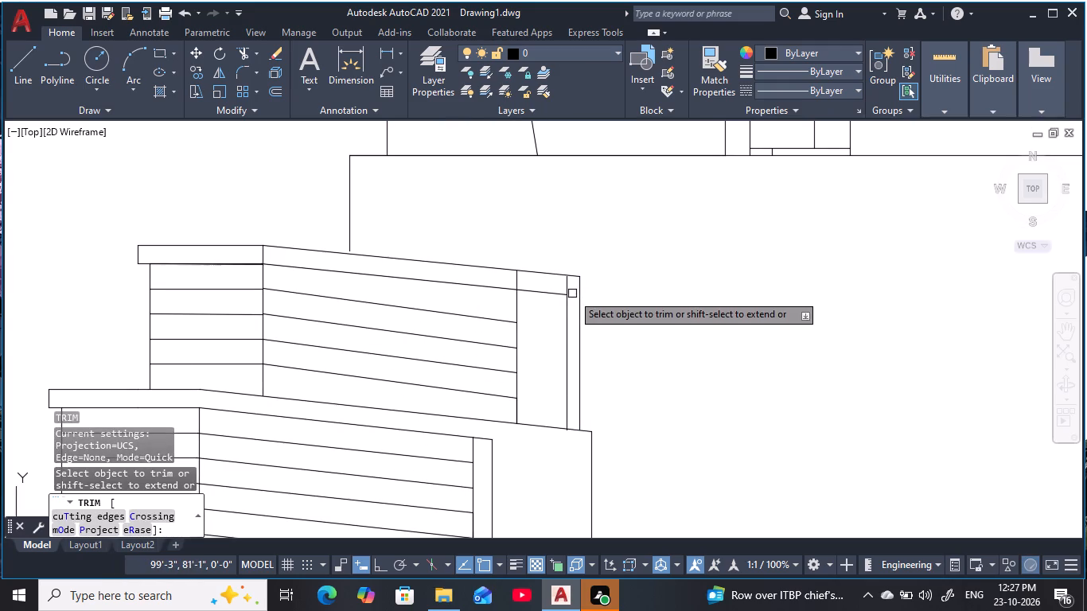
left_click(580, 313)
left_click(577, 278)
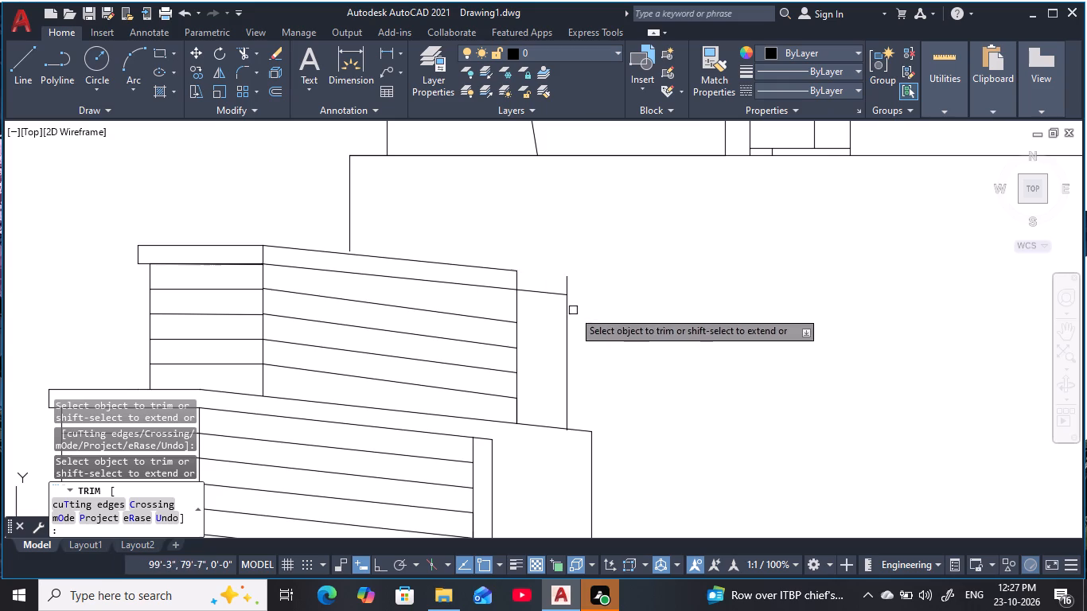
key("Escape")
key("Escape")
key("Escape")
key("Escape")
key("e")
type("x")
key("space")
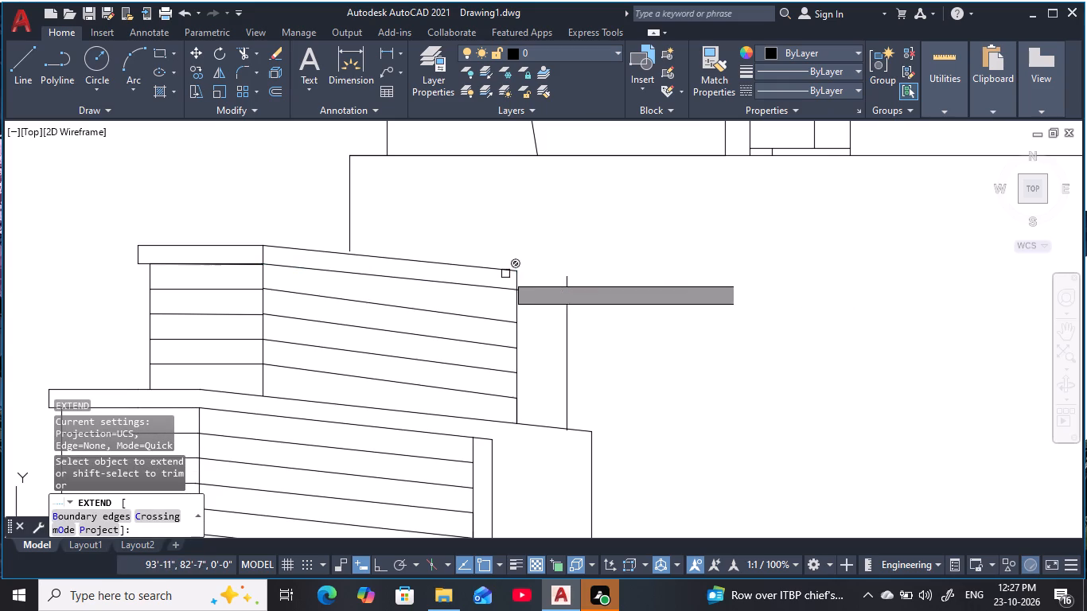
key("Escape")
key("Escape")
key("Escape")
Draw a sloping line from the top of the upper tier's new right edge to the top of the adjacent inner vertical.
scroll(574, 286, "up", 1)
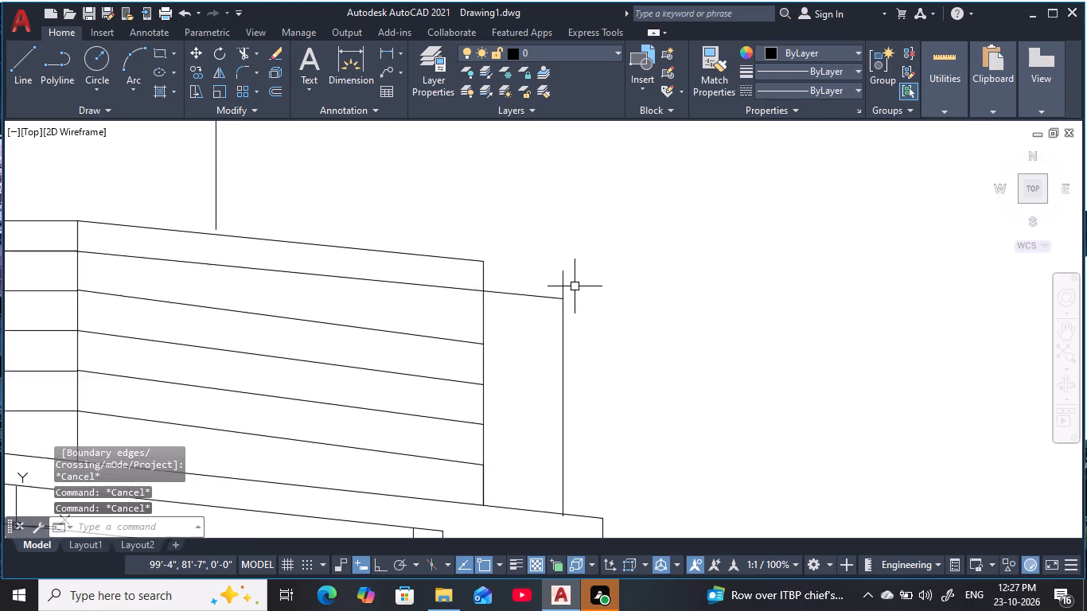
scroll(575, 286, "up", 1)
key("Escape")
type("l")
key("space")
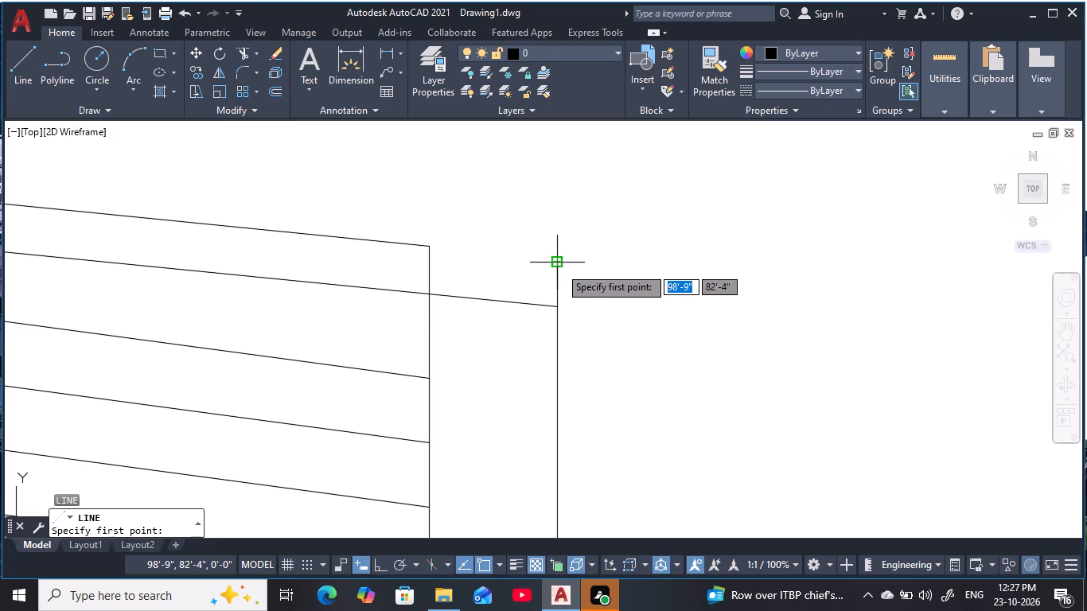
left_click(559, 267)
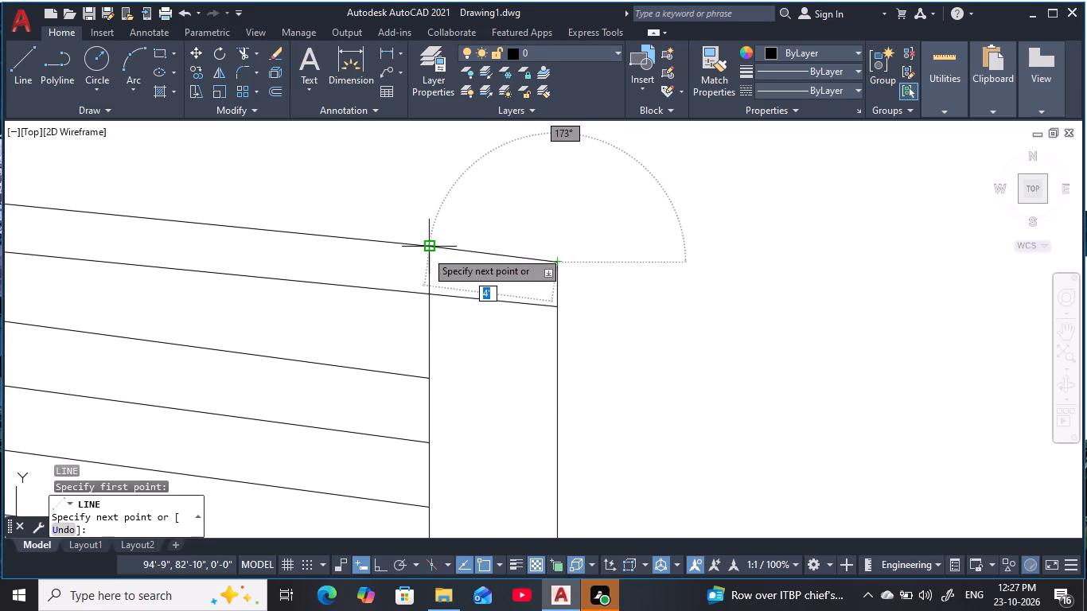
left_click(426, 250)
key("Escape")
key("Escape")
scroll(575, 344, "down", 2)
middle_click_drag(593, 351, 501, 236)
scroll(511, 248, "down", 2)
middle_click_drag(516, 255, 529, 279)
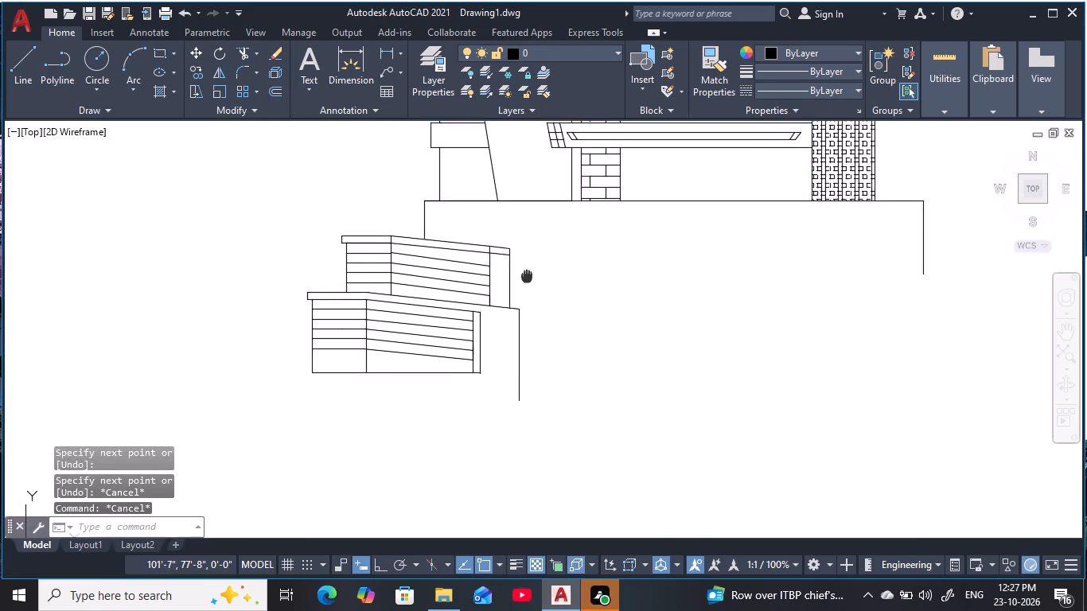
middle_click_drag(529, 279, 540, 296)
key("Escape")
key("Escape")
key("Escape")
Draw an orthogonal outline from the short sloping cap's midpoint, about 4' up, about 8' right, then down past the sloping base line.
middle_click_drag(551, 321, 556, 346)
scroll(556, 347, "up", 1)
middle_click_drag(556, 347, 557, 370)
key("Escape")
key("Escape")
key("Escape")
middle_click_drag(550, 358, 551, 388)
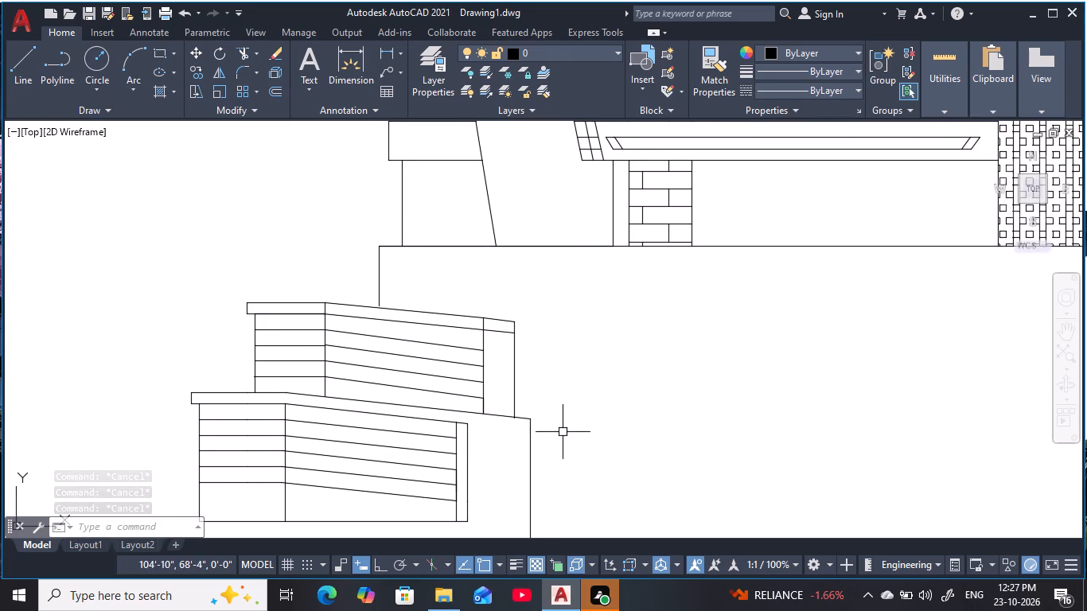
middle_click_drag(564, 433, 582, 420)
key("Escape")
key("Escape")
key("Escape")
key("l")
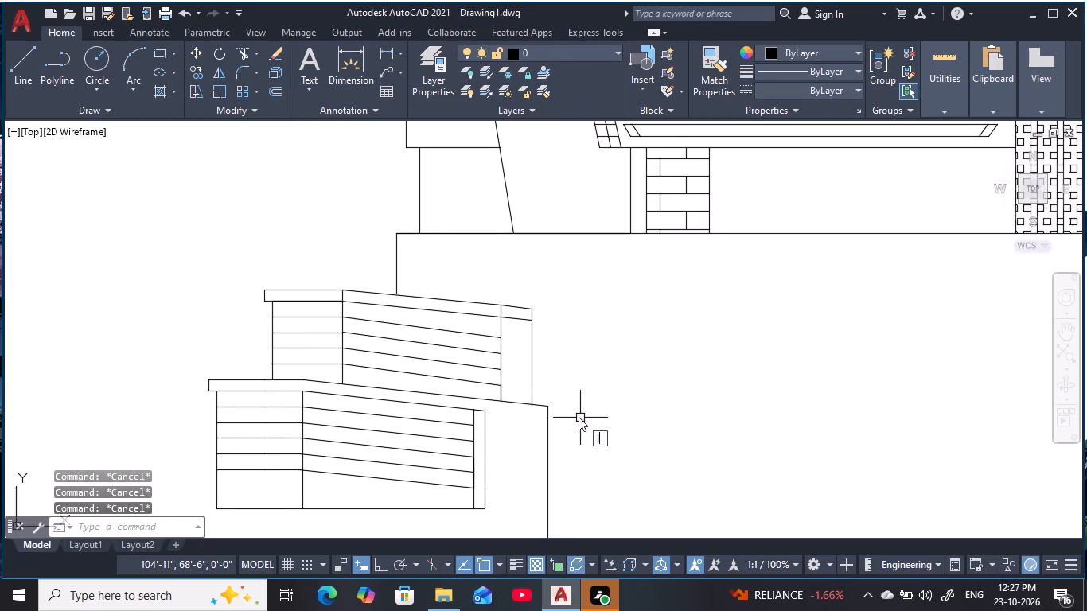
key("space")
left_click(516, 306)
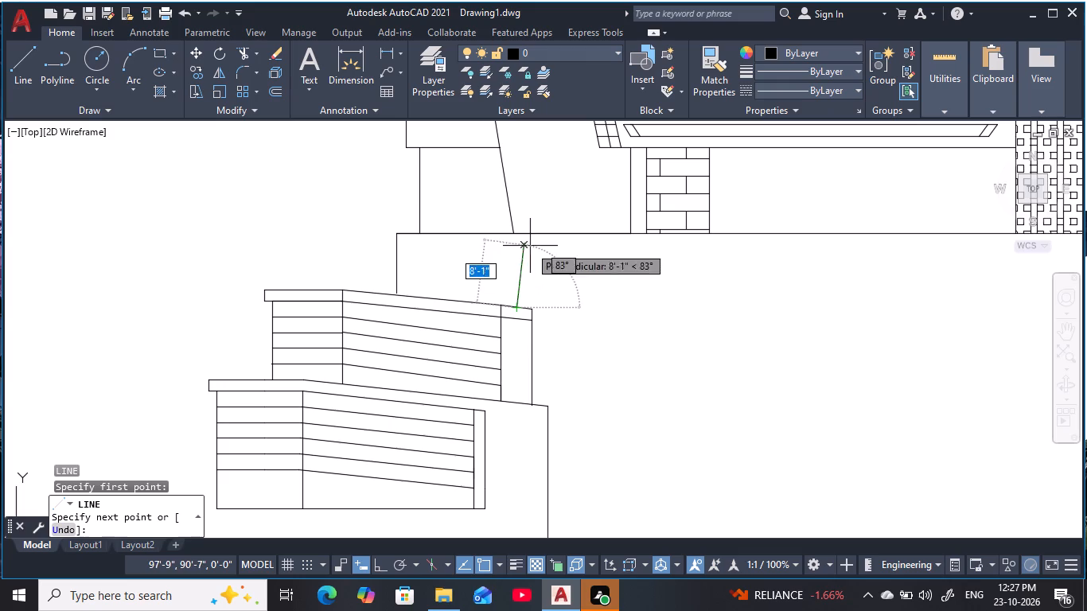
key("F8")
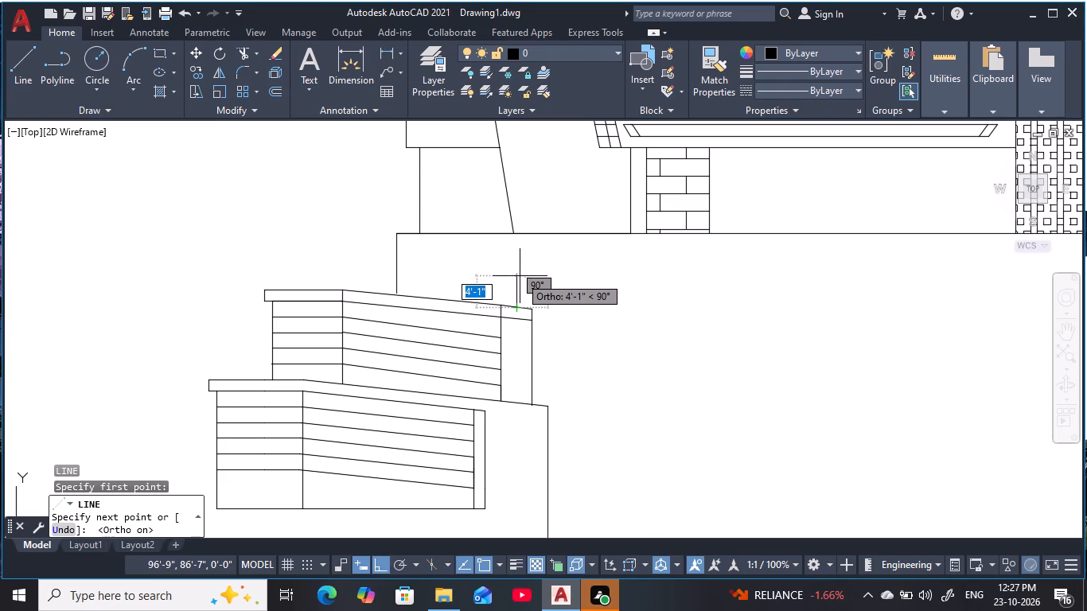
left_click(520, 278)
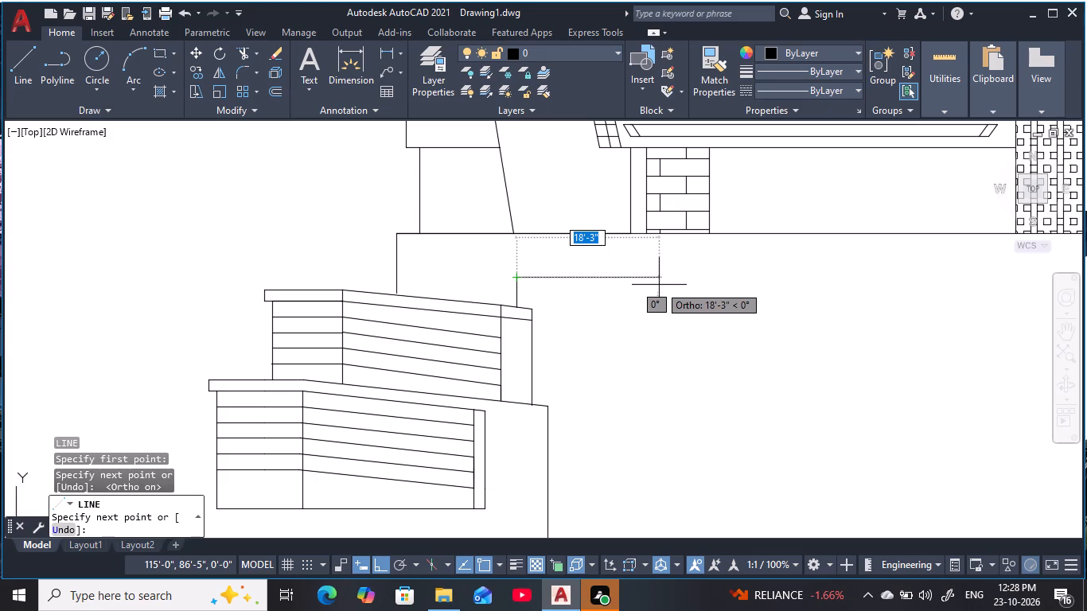
left_click(579, 278)
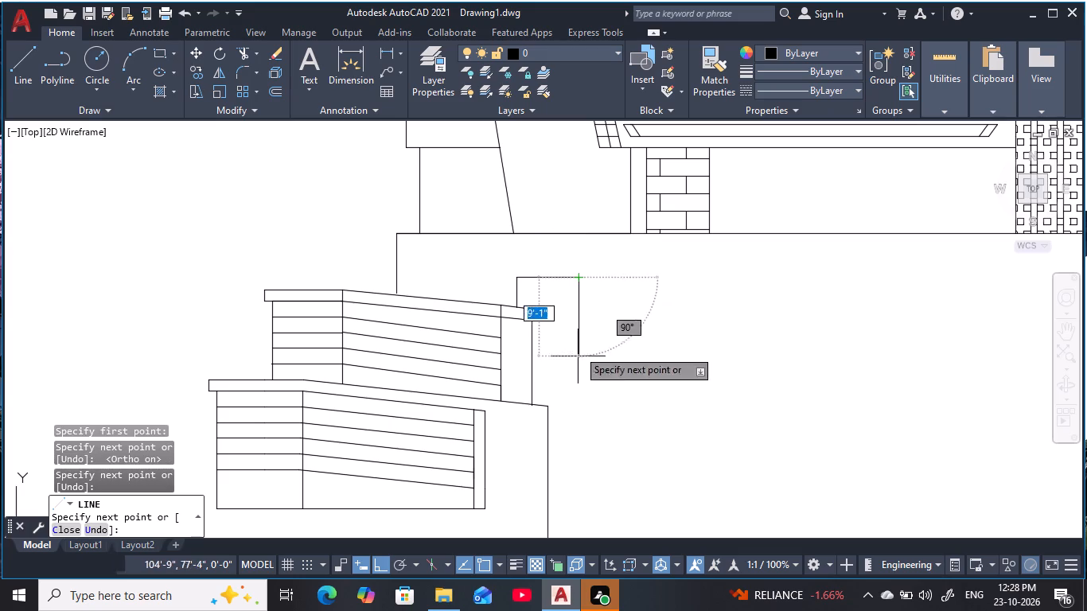
left_click(575, 435)
key("Escape")
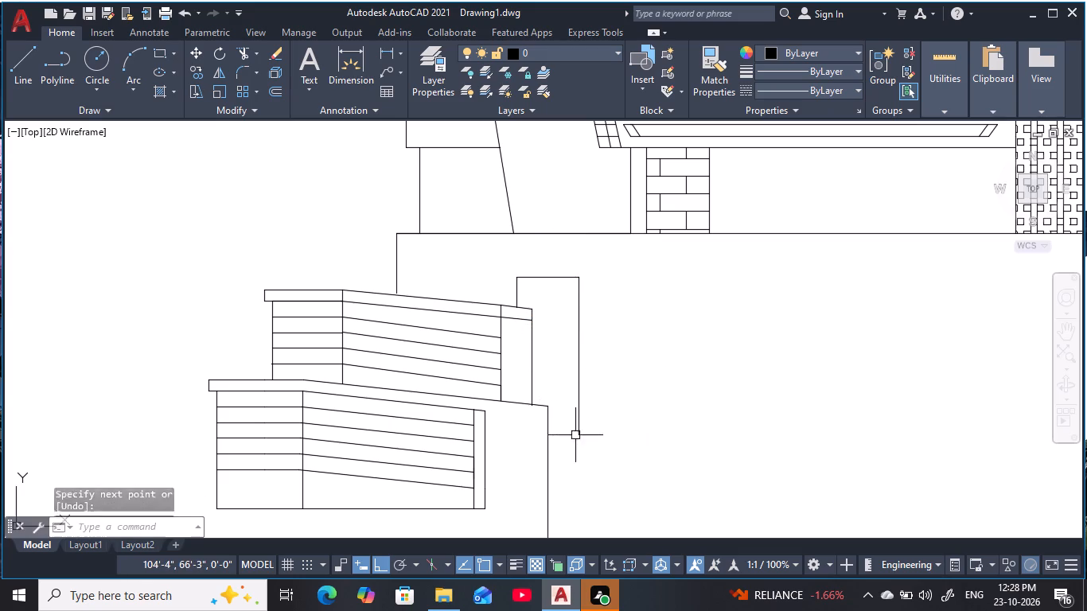
key("Escape")
key("Escape")
key("Escape")
Extend the sloping line at the base of the upper tier to the new outline's right vertical line.
type("ex")
key("space")
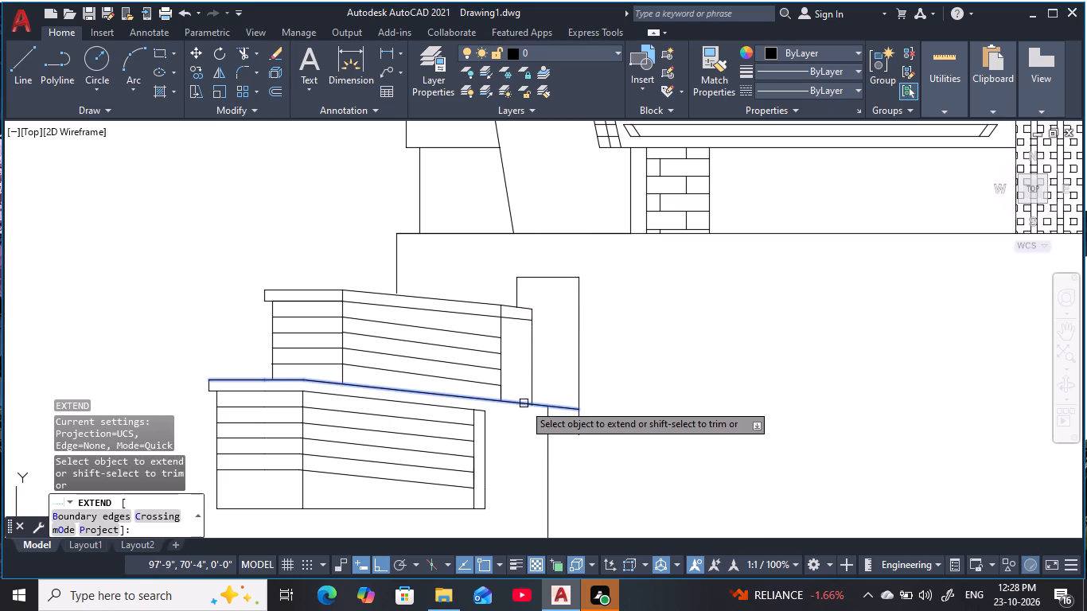
left_click(524, 403)
key("Escape")
key("Escape")
key("Escape")
key("Escape")
key("Escape")
key("Escape")
key("Escape")
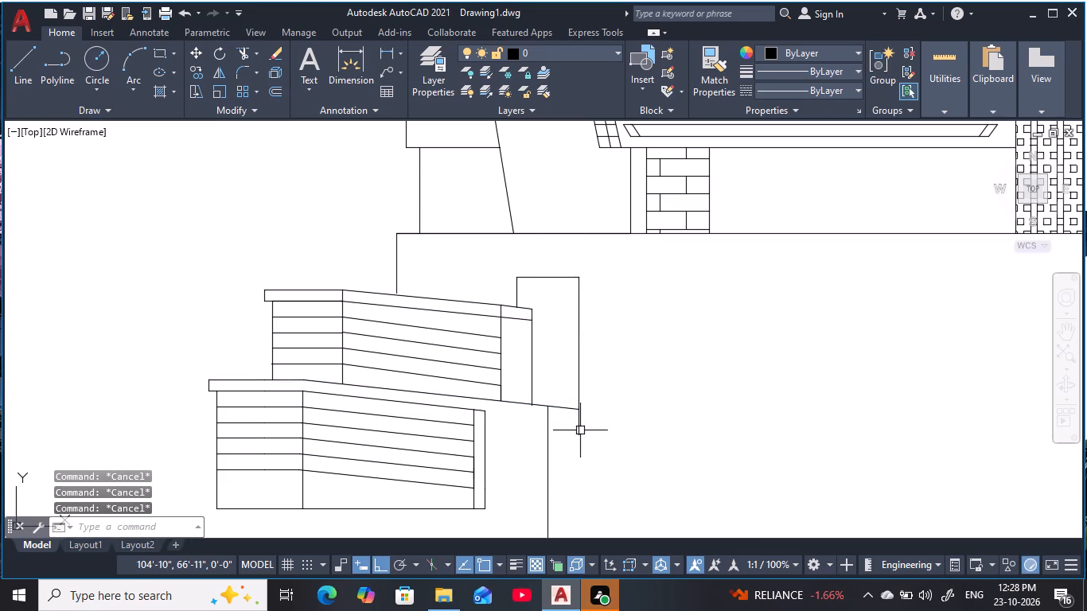
Trim the part of the new outline's right vertical line that hangs below the extended sloping line.
type("tr")
key("space")
left_click(580, 430)
scroll(585, 431, "down", 1)
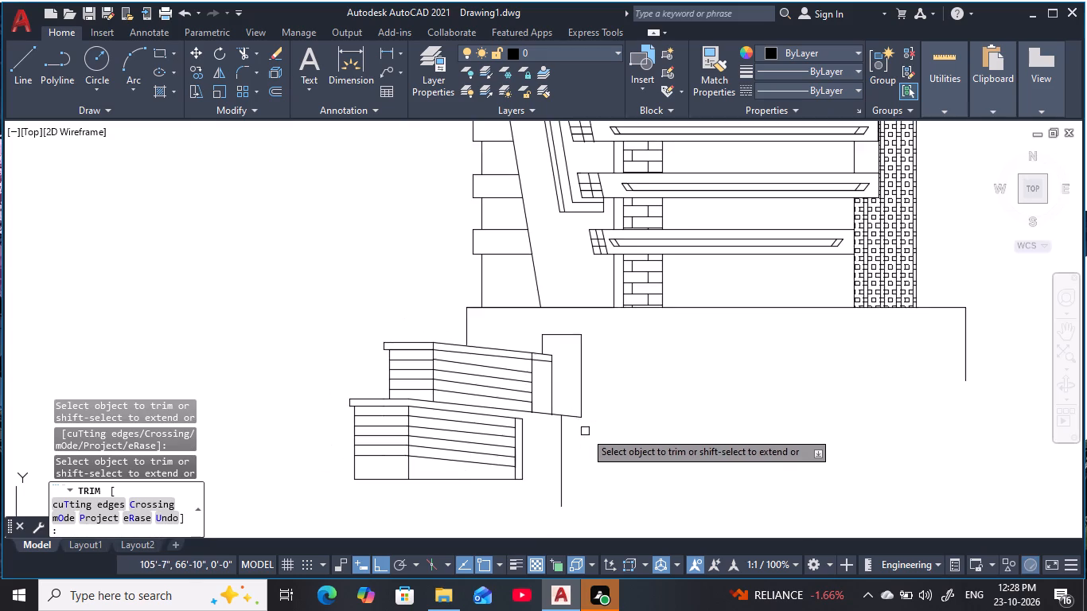
middle_click_drag(585, 431, 579, 416)
scroll(592, 414, "up", 1)
middle_click_drag(592, 414, 602, 426)
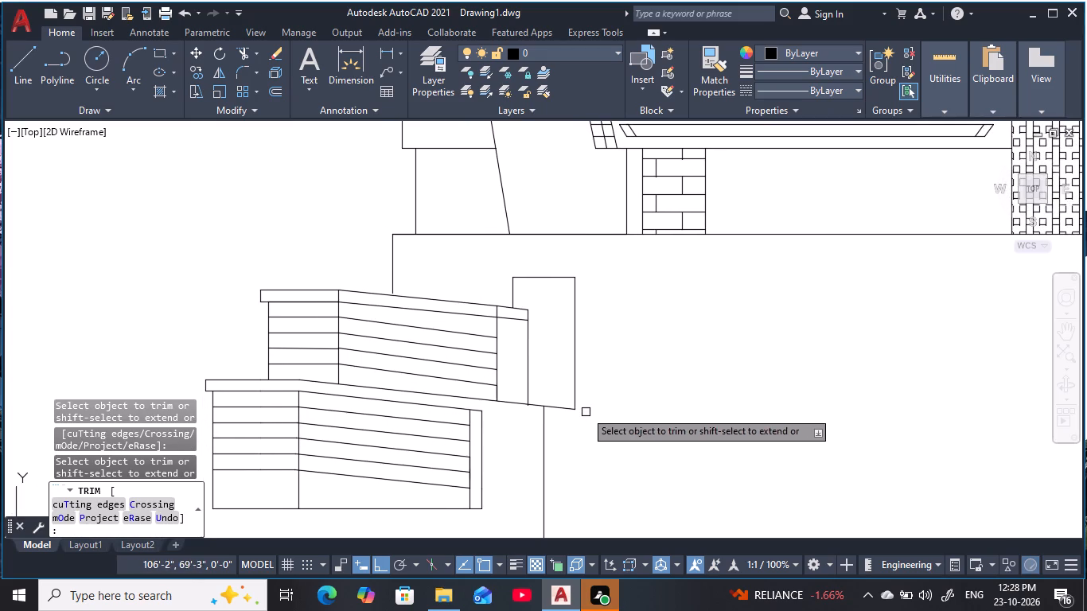
key("Escape")
key("Escape")
key("Escape")
key("Escape")
key("Escape")
key("Escape")
key("Escape")
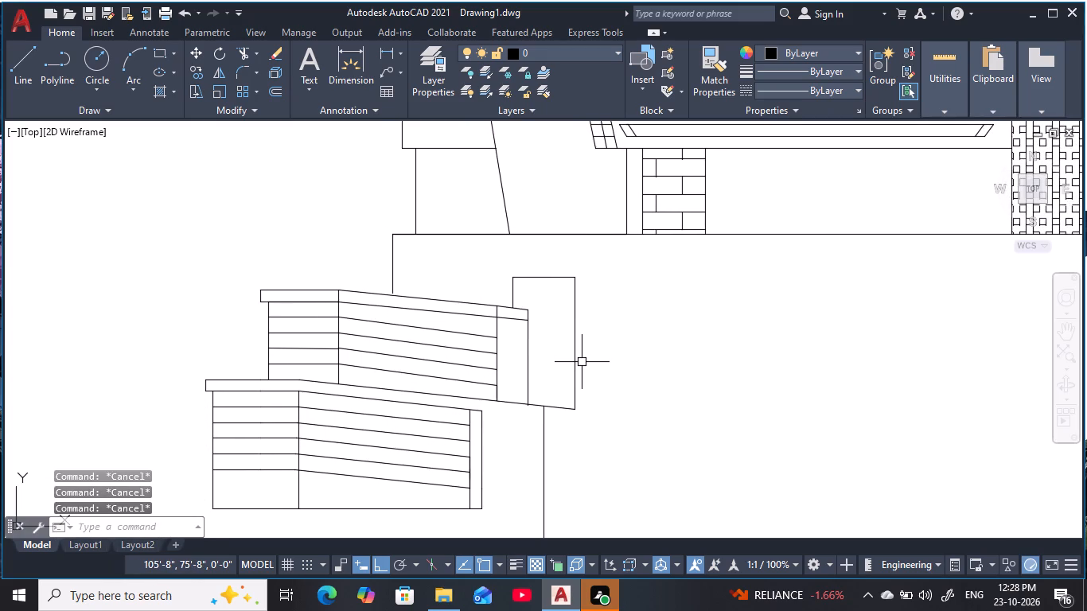
Draw a diagonal line from the outline's lower right corner to the midpoint of its top edge, with ortho off.
middle_click_drag(549, 334, 552, 368)
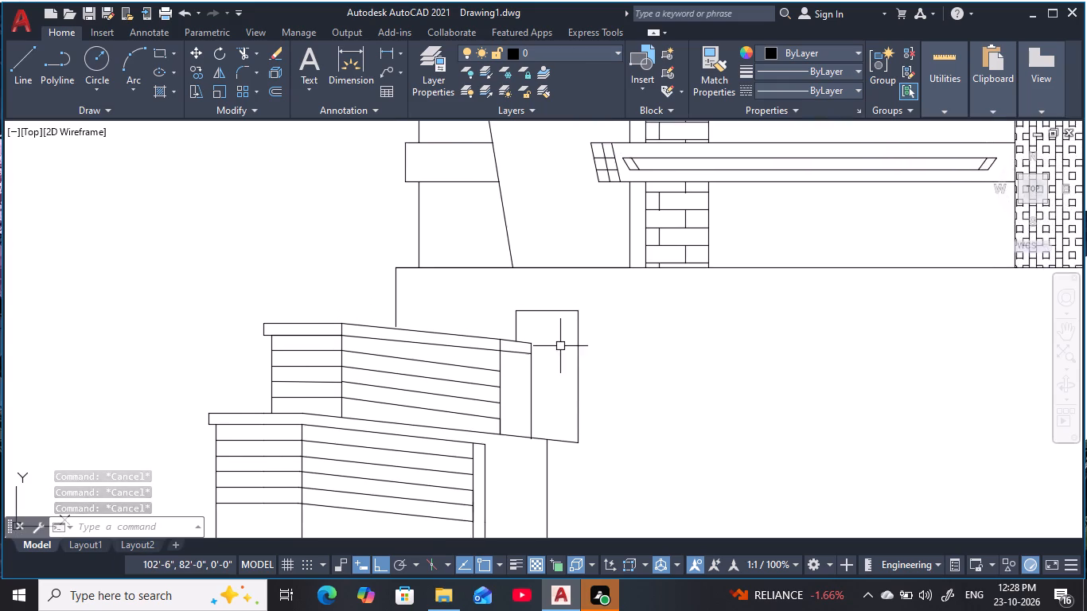
scroll(560, 346, "up", 1)
middle_click_drag(560, 346, 534, 344)
key("Escape")
key("Escape")
key("Escape")
key("Escape")
key("Escape")
key("l")
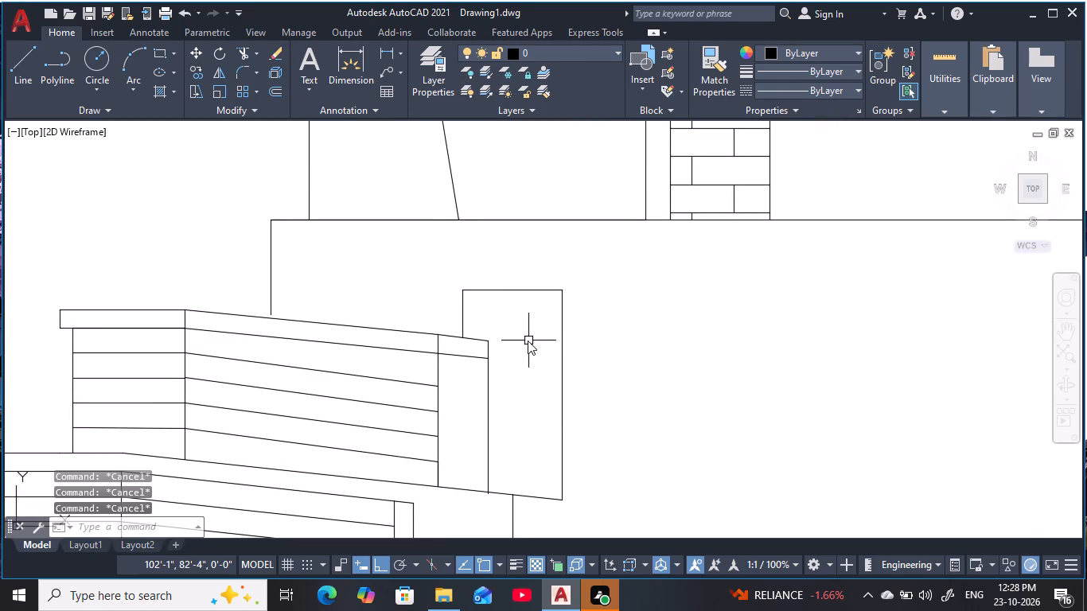
key("space")
left_click(559, 498)
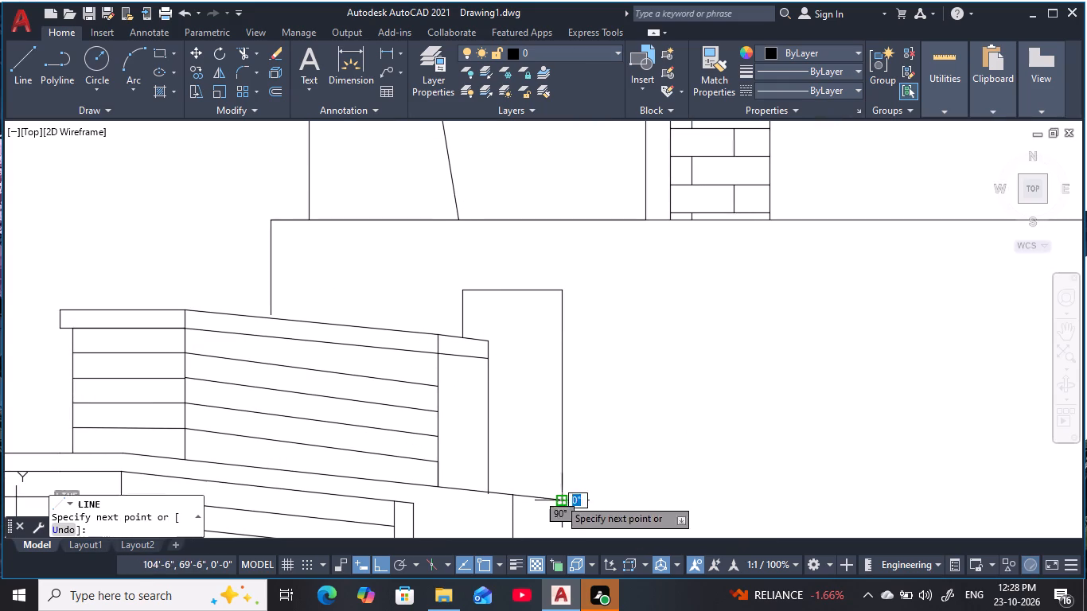
key("F8")
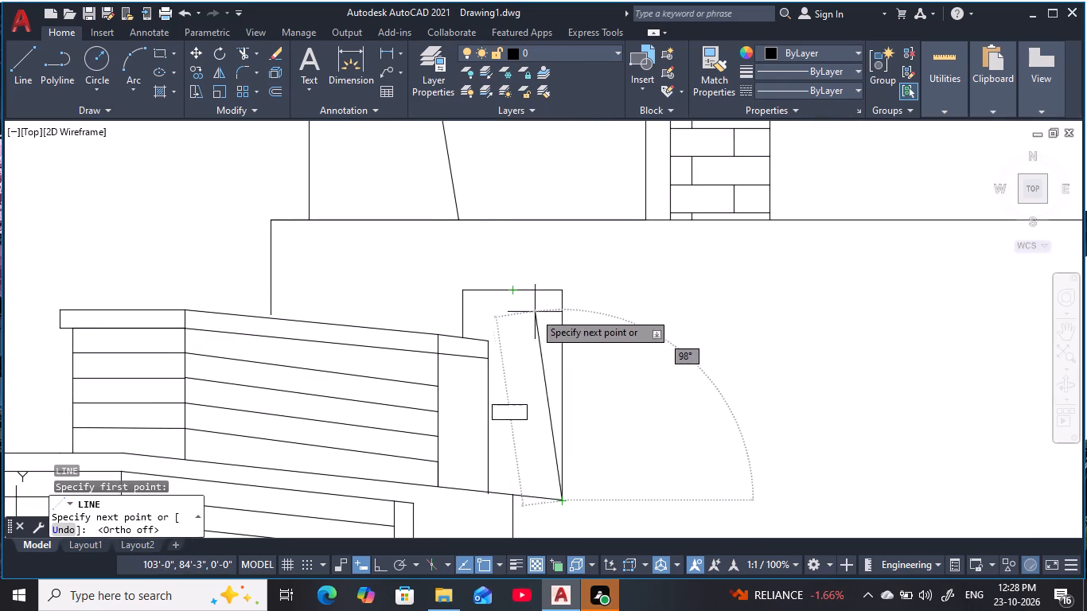
left_click(517, 293)
key("Escape")
key("Escape")
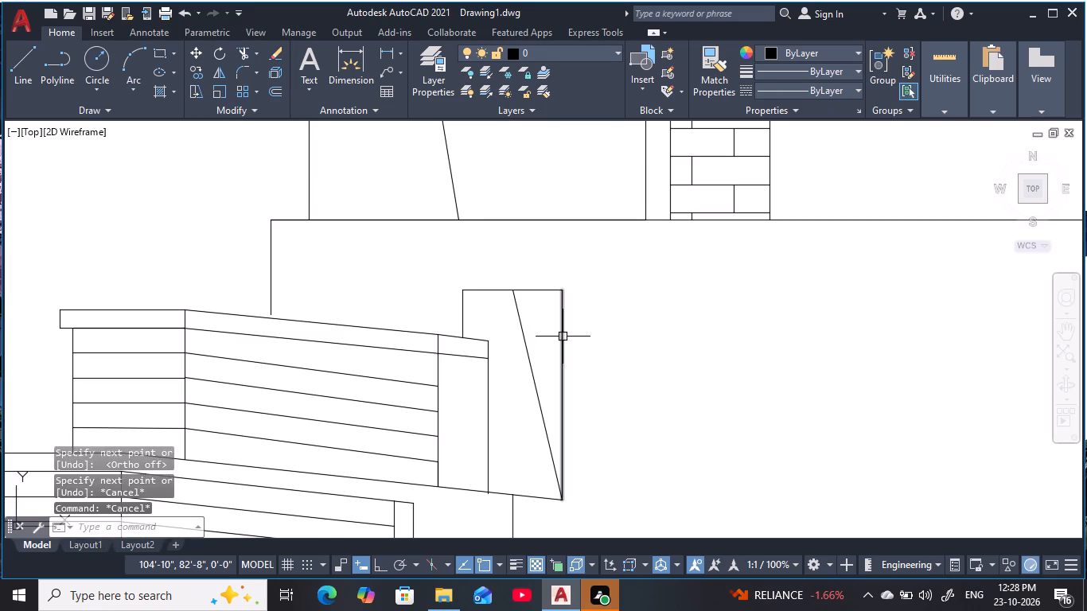
key("Escape")
key("Escape")
Trim the outline's right vertical and the part of its top edge outside the diagonal, leaving a tapered shape.
type("tr")
key("space")
left_click(582, 339)
left_click(541, 325)
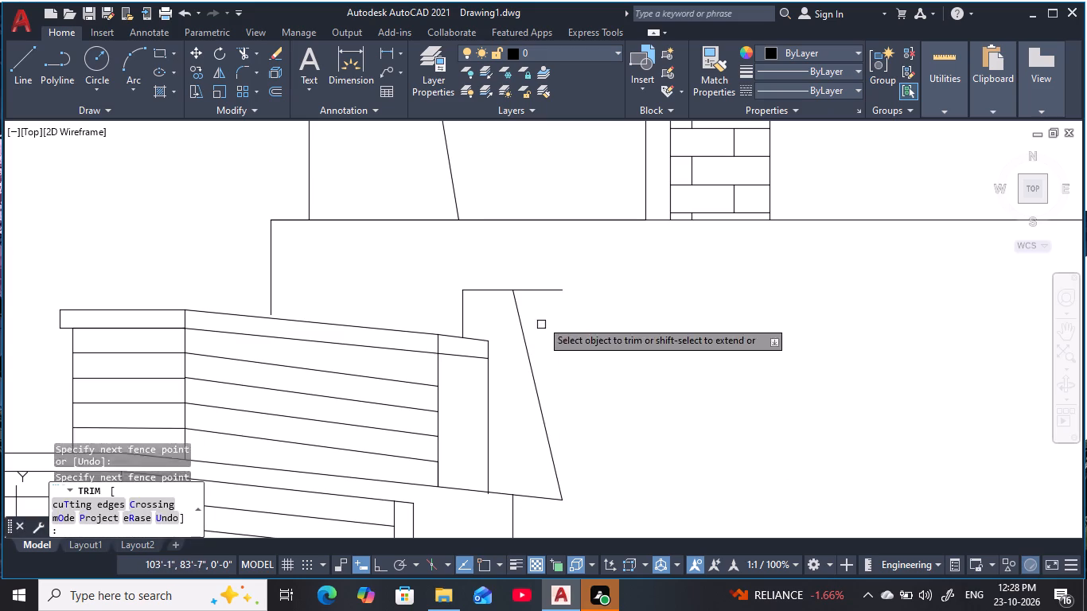
left_click(538, 304)
left_click(525, 267)
scroll(612, 371, "down", 1)
middle_click_drag(612, 373, 618, 360)
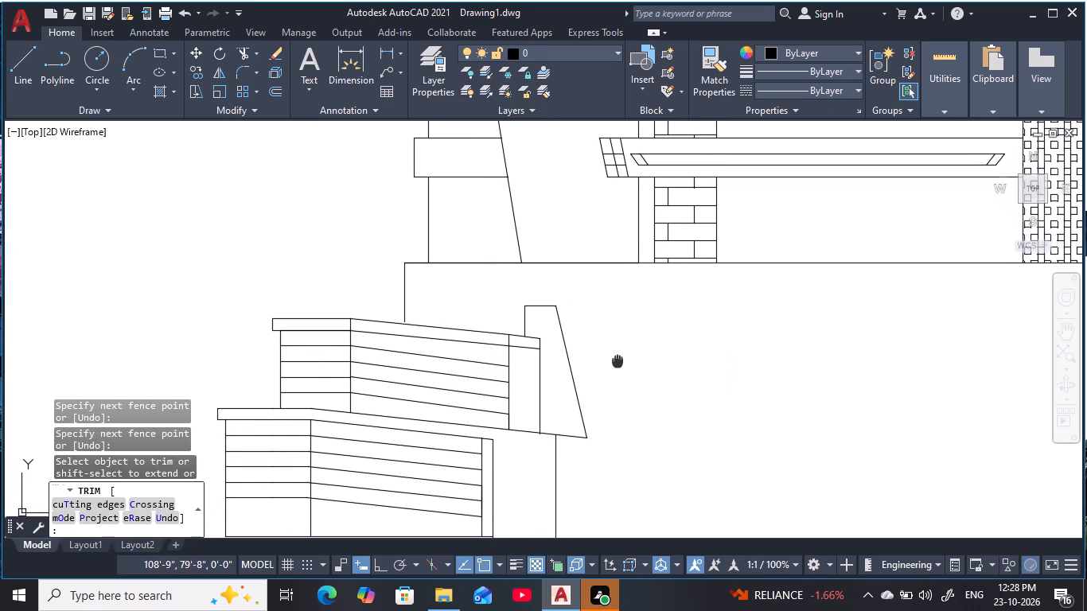
middle_click_drag(618, 360, 602, 360)
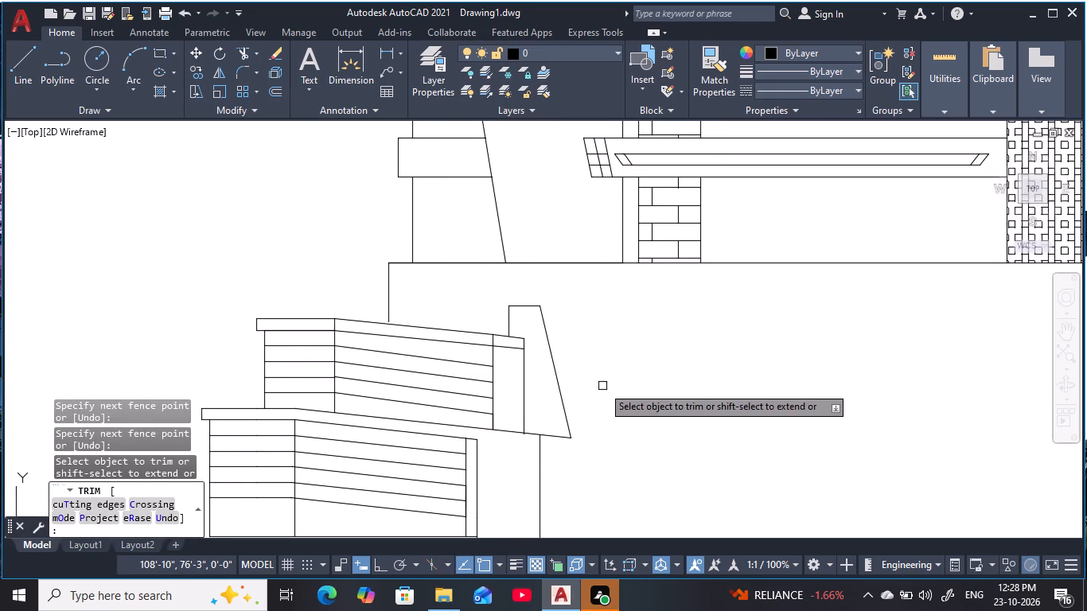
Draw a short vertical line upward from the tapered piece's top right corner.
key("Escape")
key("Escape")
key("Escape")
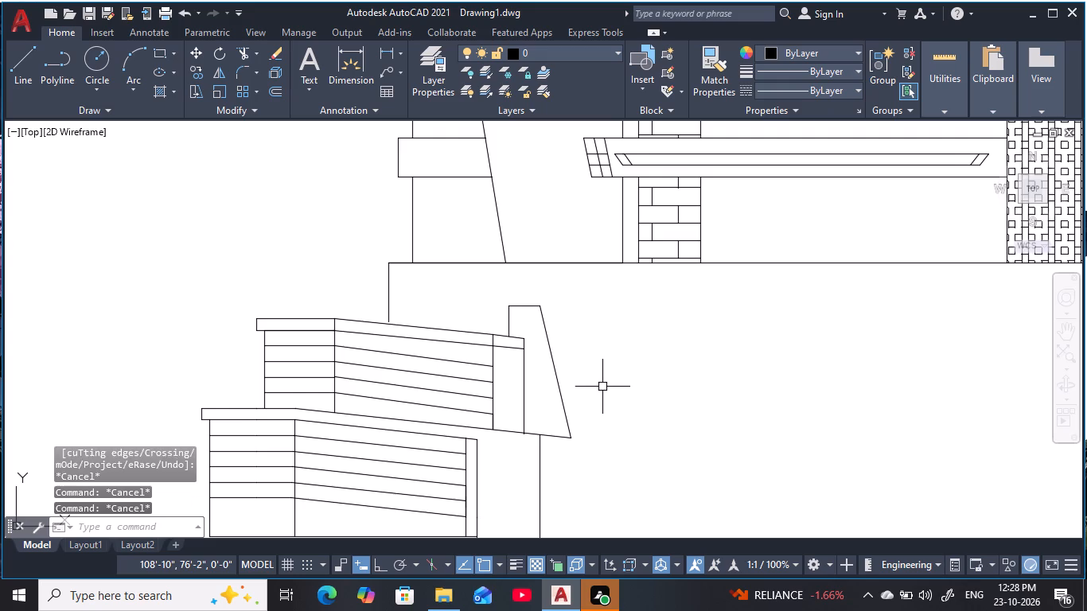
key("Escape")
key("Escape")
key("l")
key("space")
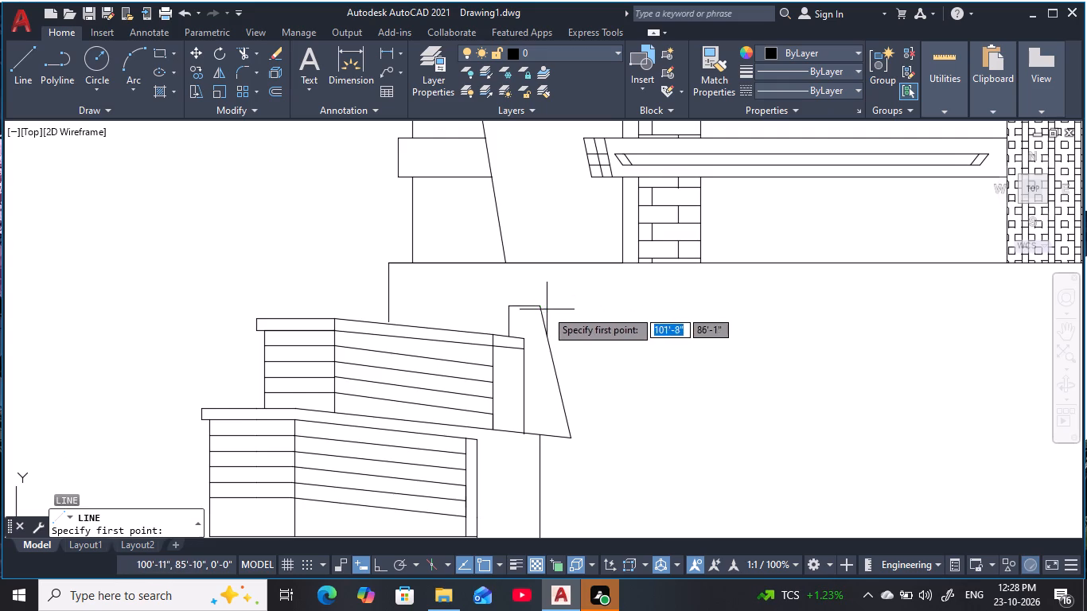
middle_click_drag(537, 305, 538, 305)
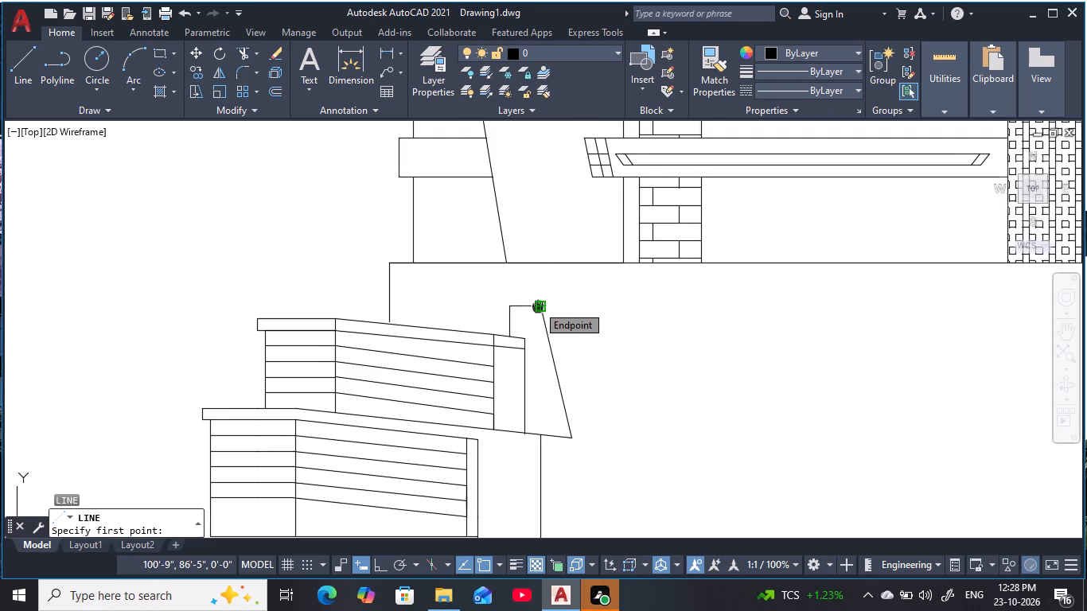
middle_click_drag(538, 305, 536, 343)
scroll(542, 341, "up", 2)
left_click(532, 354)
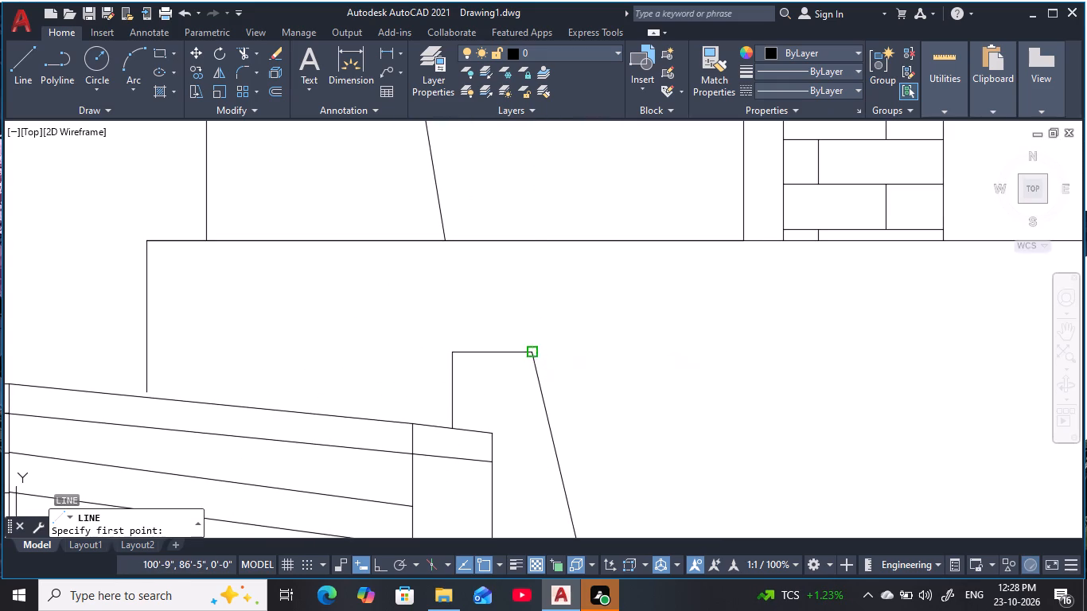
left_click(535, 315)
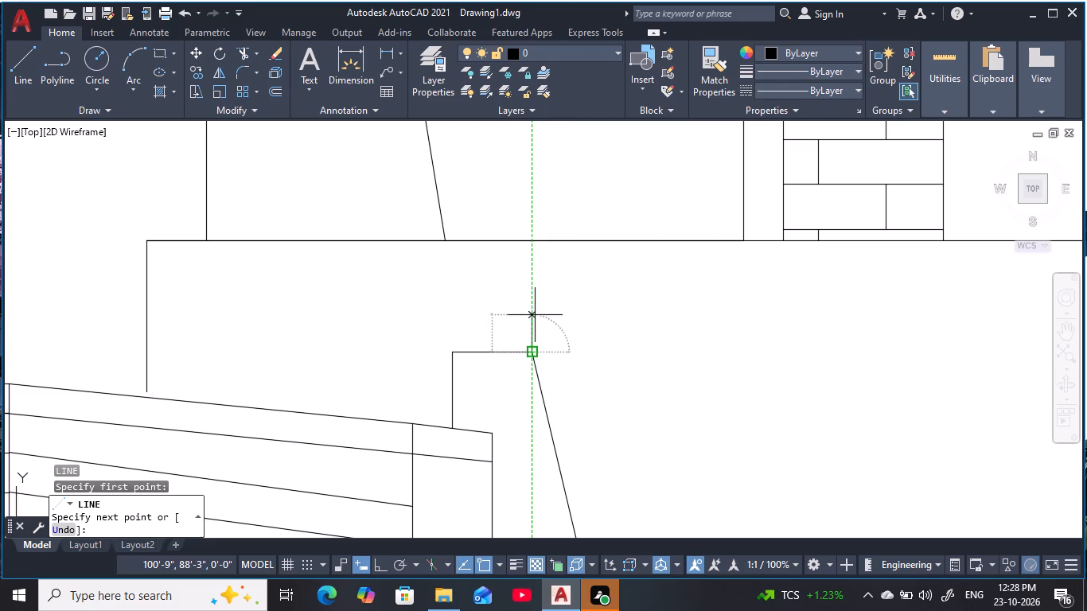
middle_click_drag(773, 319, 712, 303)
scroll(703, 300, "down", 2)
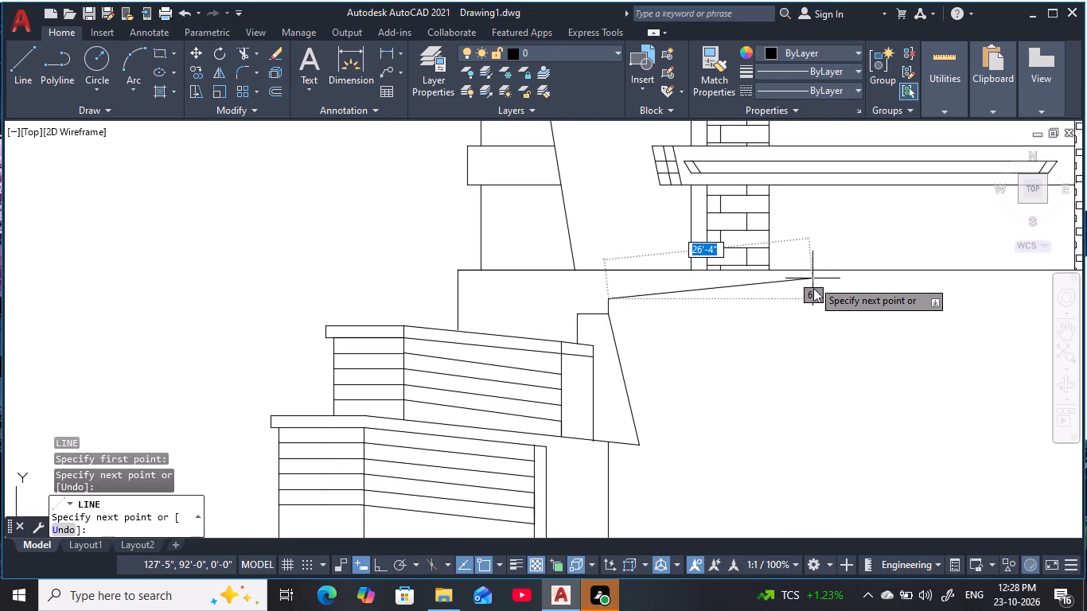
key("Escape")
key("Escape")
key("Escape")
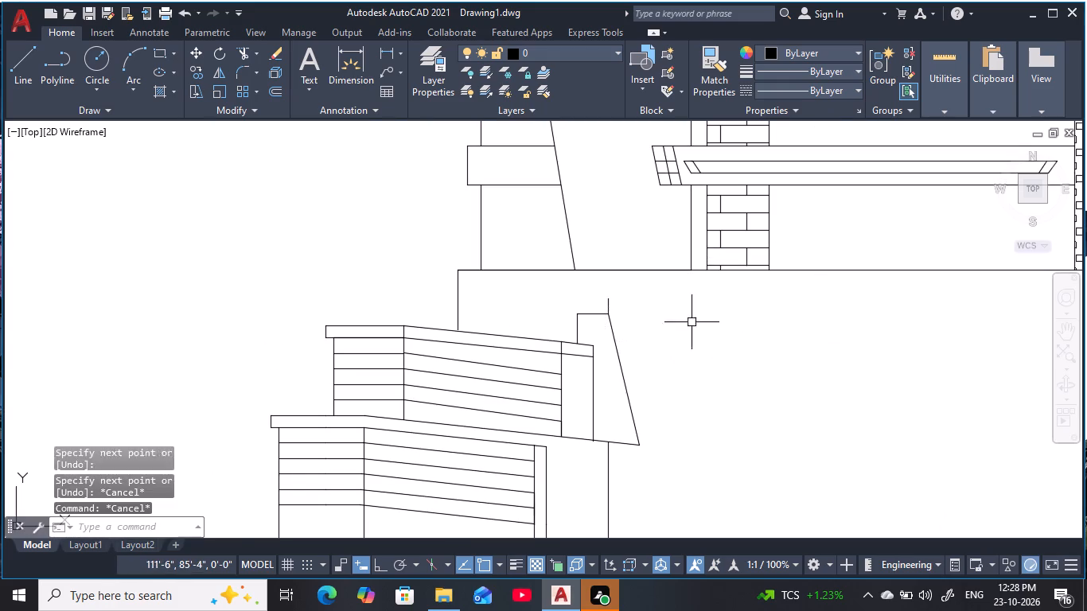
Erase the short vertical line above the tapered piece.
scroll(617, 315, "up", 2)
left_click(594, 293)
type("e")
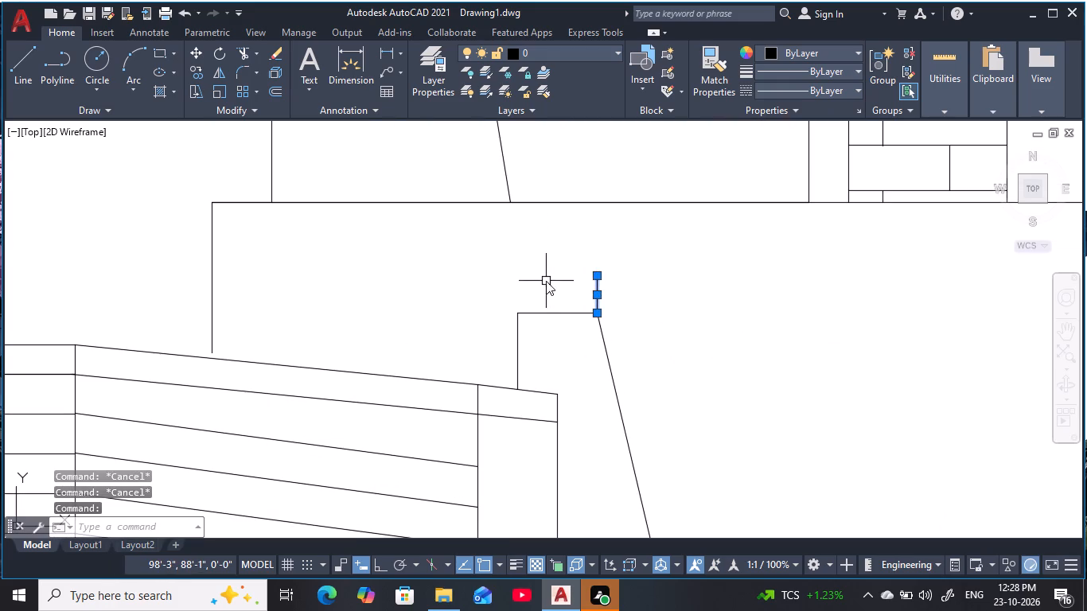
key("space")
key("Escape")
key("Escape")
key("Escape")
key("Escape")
With ortho on, draw a line from the tapered piece's top right corner about 1'-6" up, 18'-9" right and 38' down.
type("l")
key("space")
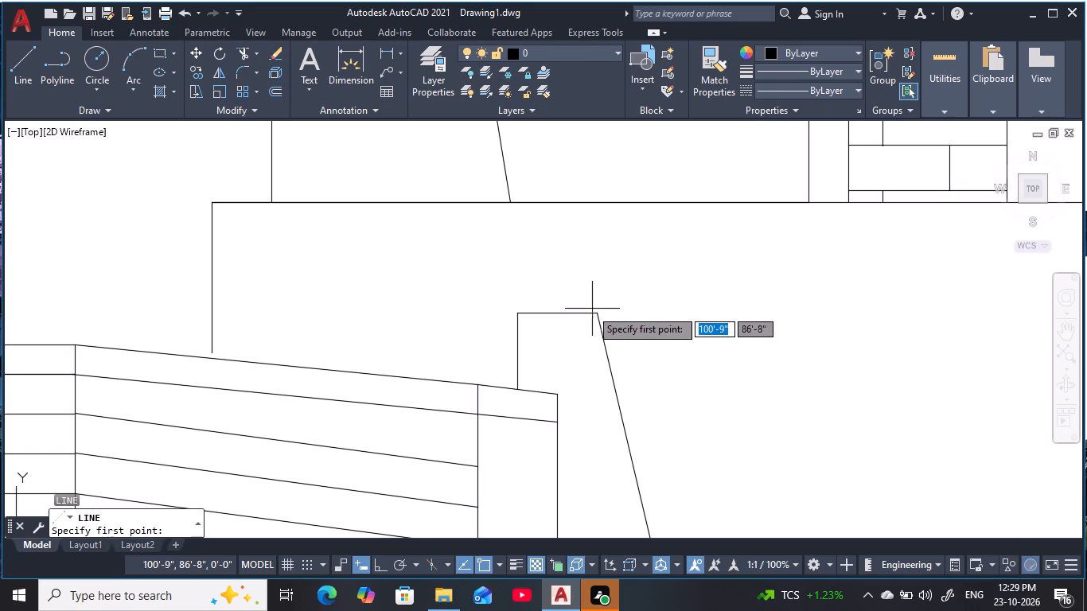
left_click(595, 310)
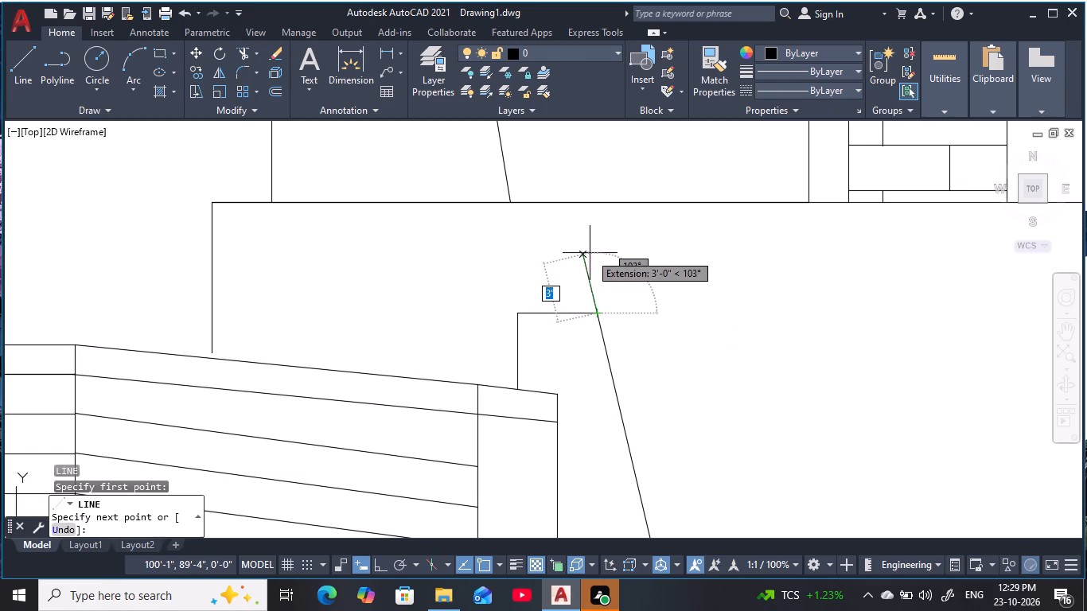
key("F8")
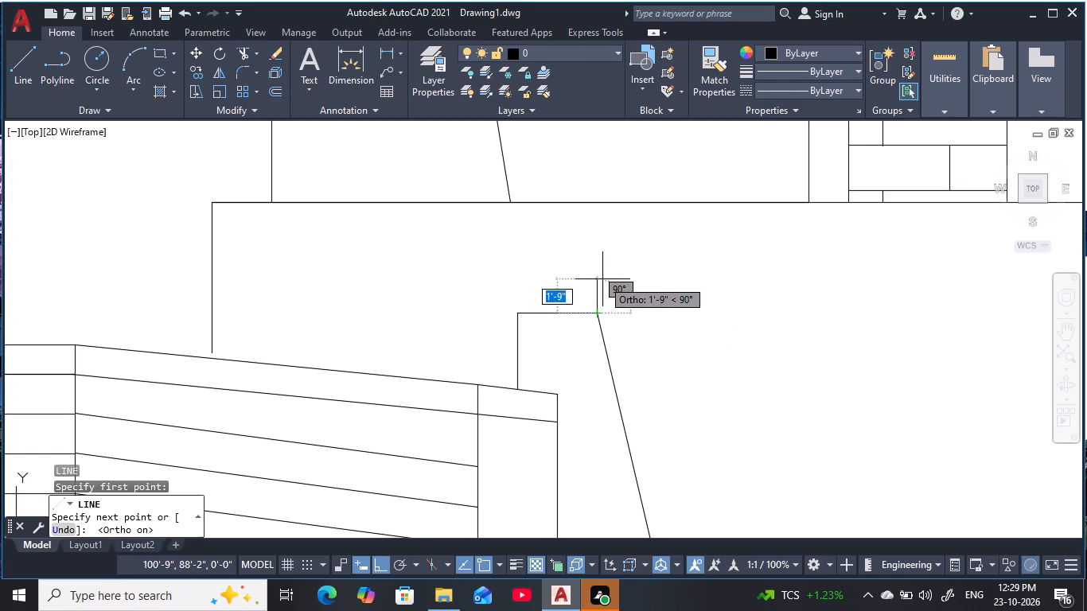
left_click(603, 284)
scroll(839, 294, "up", 1)
middle_click_drag(840, 295, 802, 286)
scroll(771, 278, "down", 2)
middle_click_drag(790, 309, 711, 289)
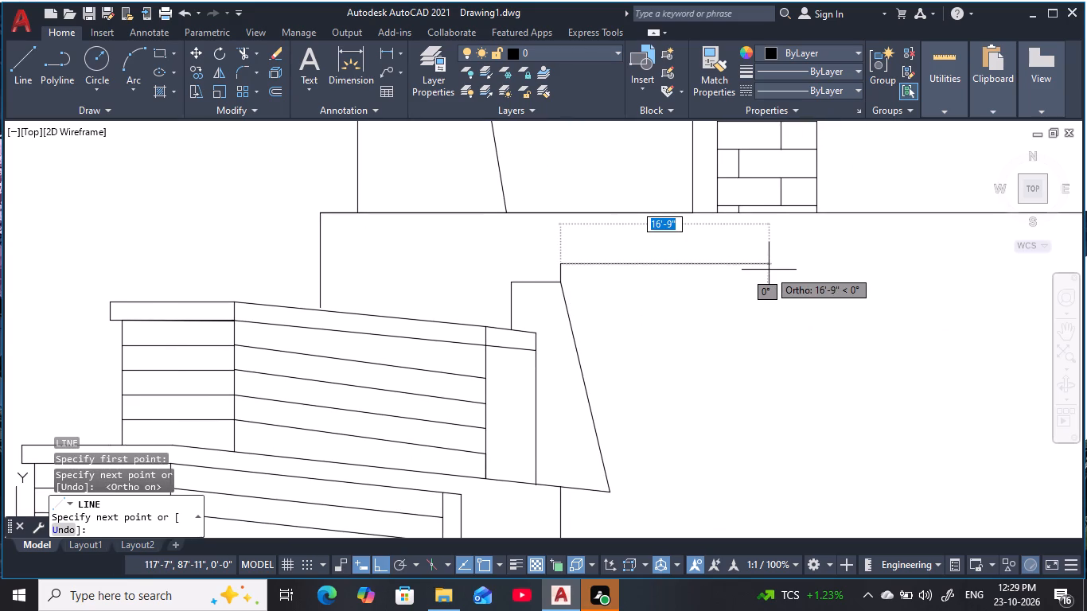
scroll(769, 270, "down", 2)
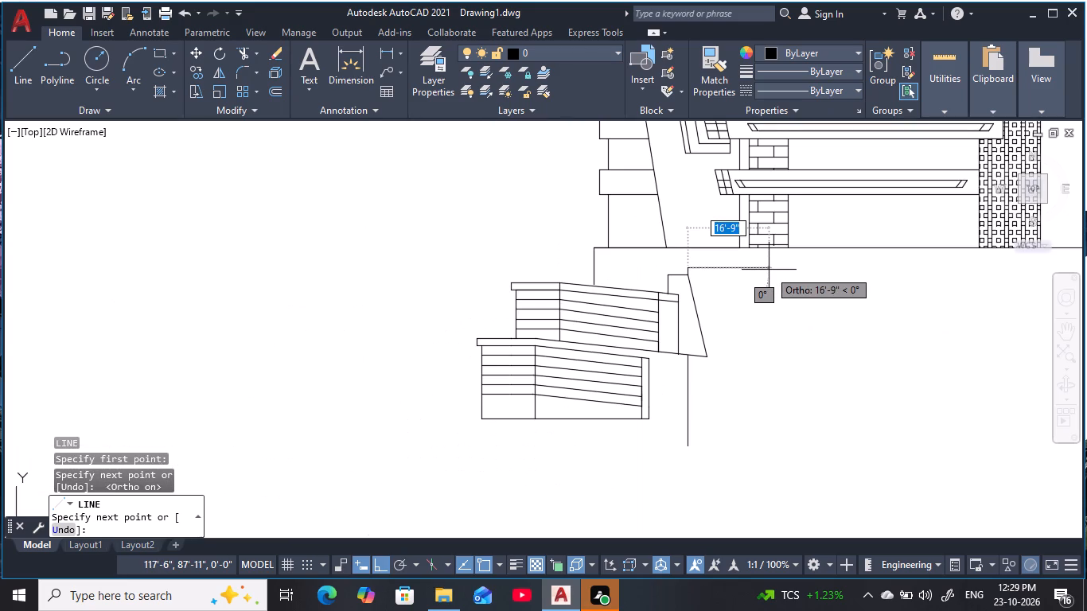
scroll(776, 268, "up", 1)
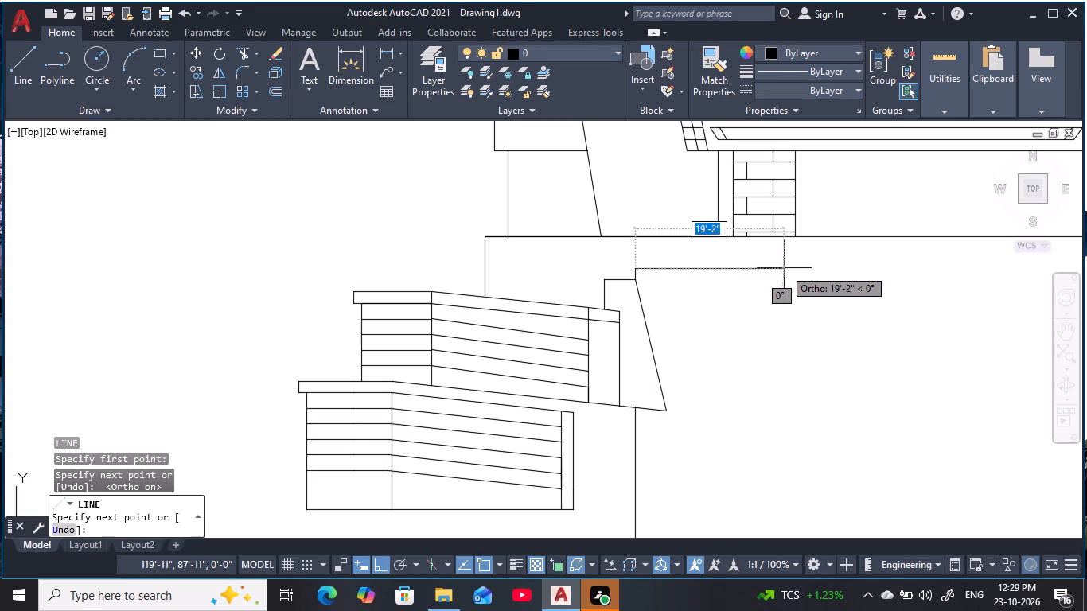
left_click(781, 270)
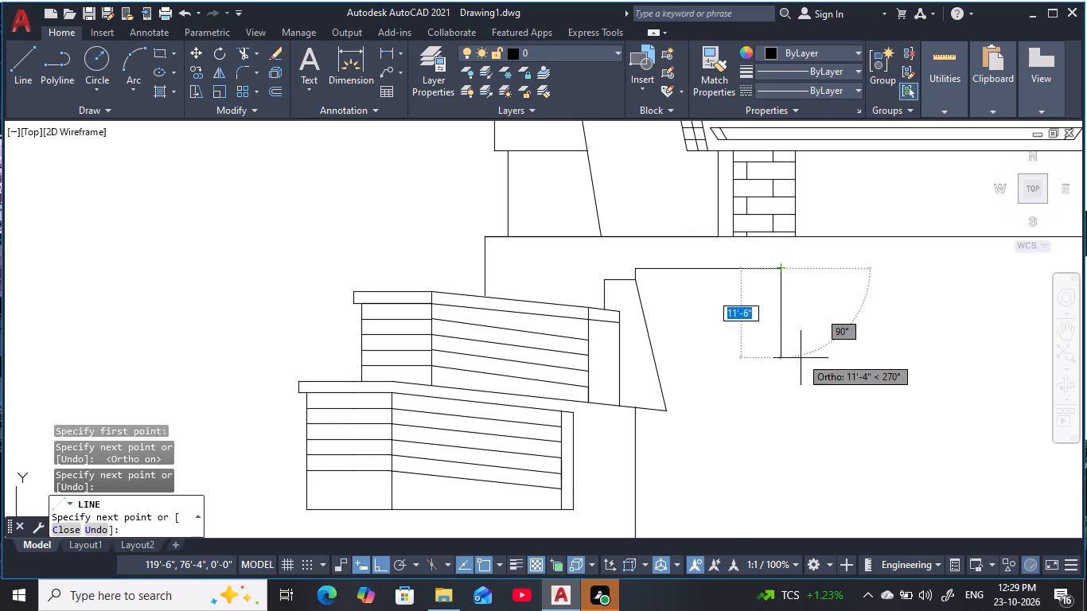
middle_click_drag(801, 358, 785, 254)
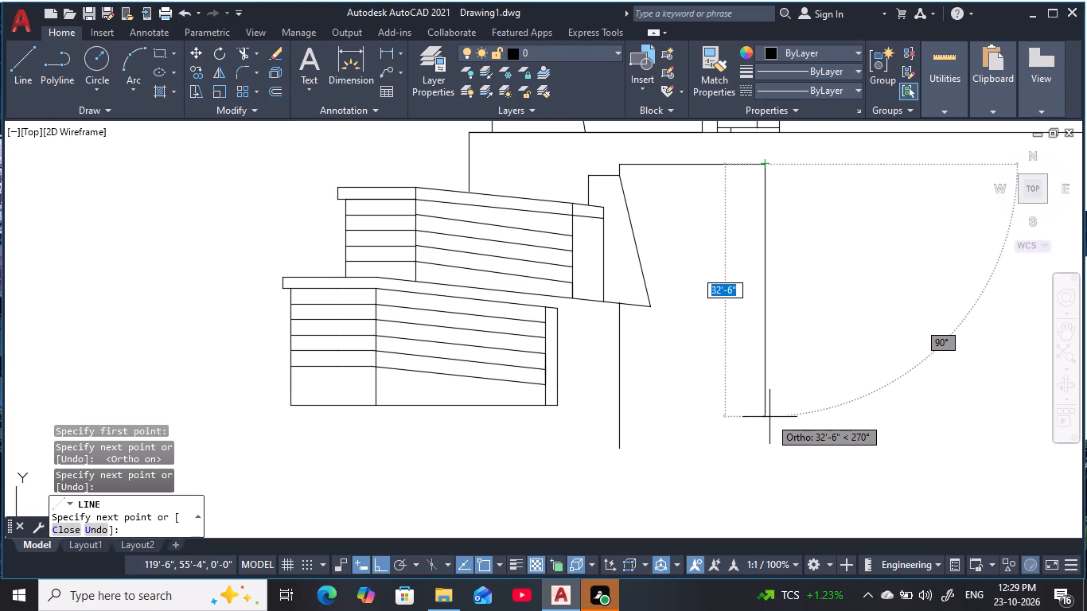
left_click(767, 467)
key("Escape")
key("Escape")
key("Escape")
middle_click_drag(777, 294, 790, 359)
key("Escape")
key("Escape")
key("Escape")
key("Escape")
key("Escape")
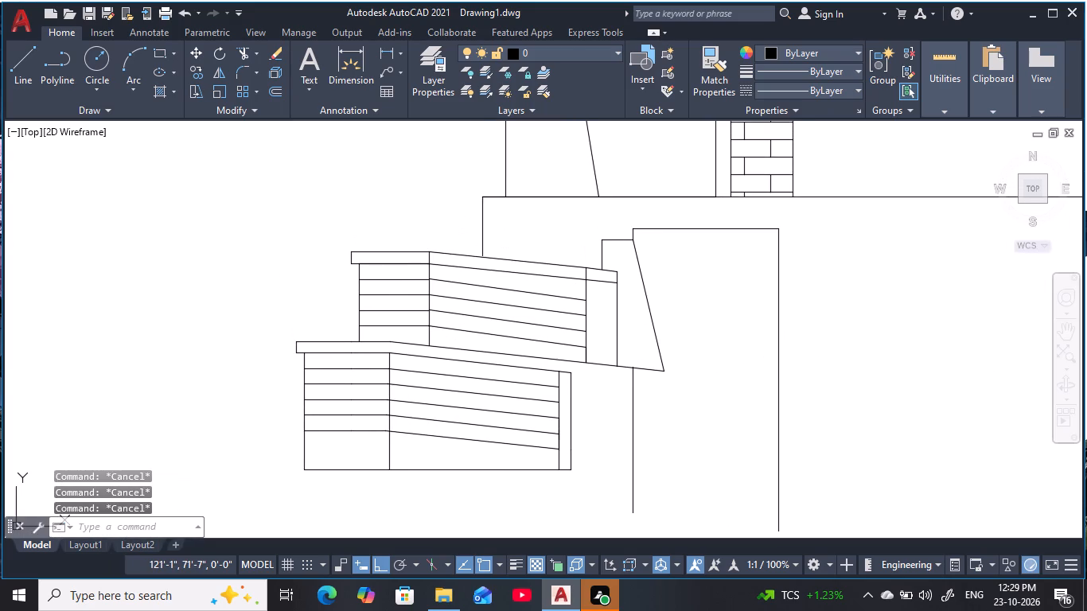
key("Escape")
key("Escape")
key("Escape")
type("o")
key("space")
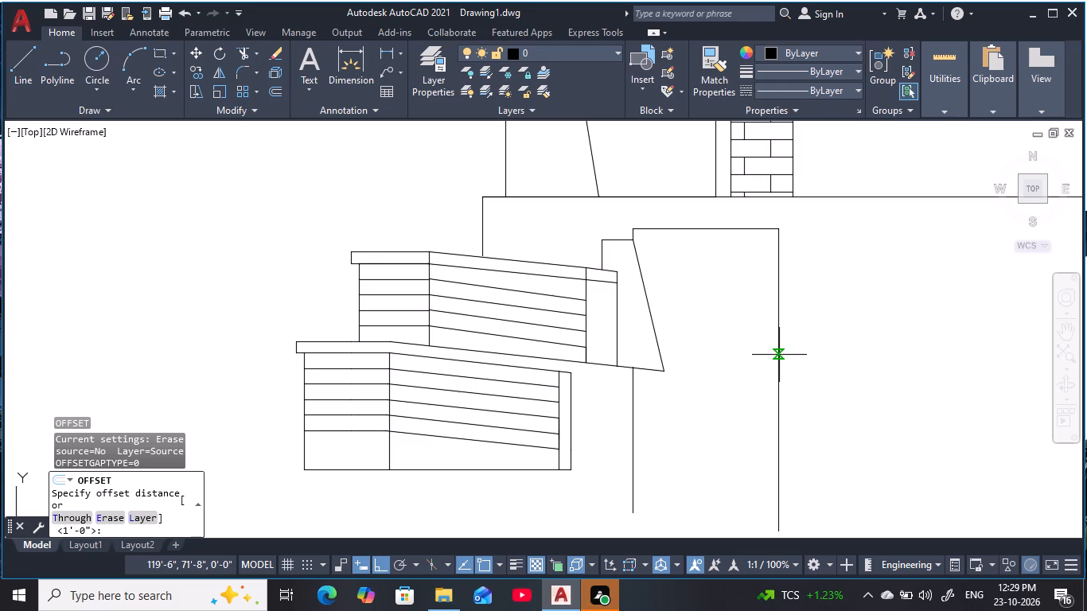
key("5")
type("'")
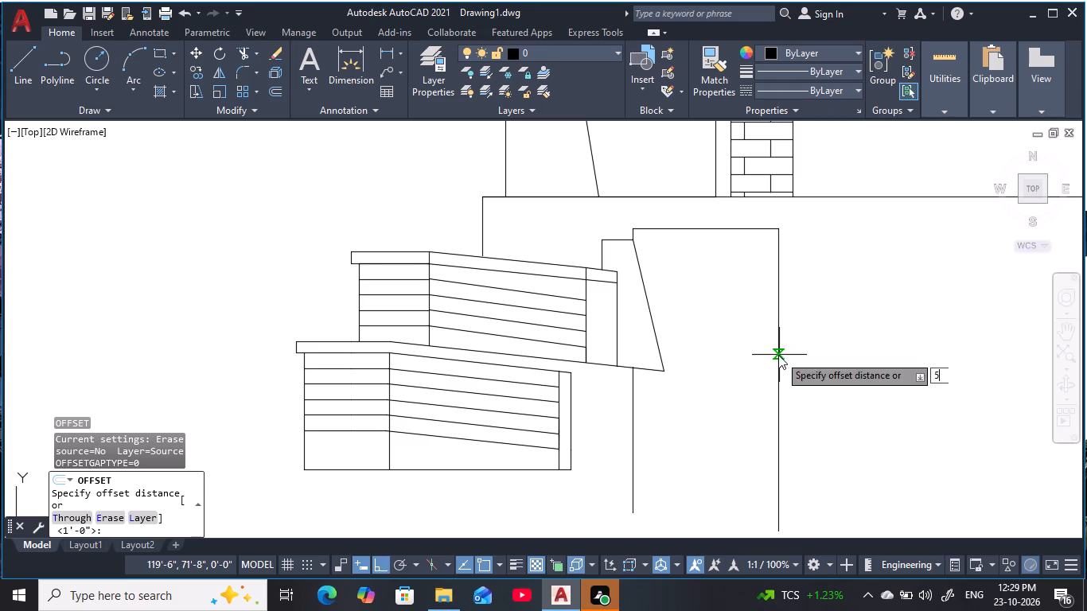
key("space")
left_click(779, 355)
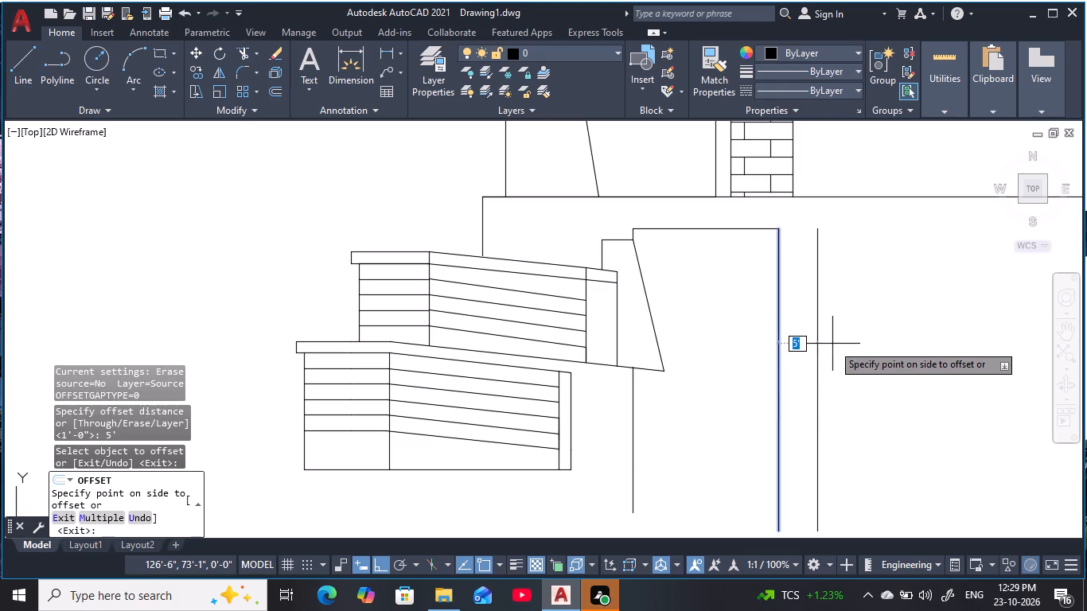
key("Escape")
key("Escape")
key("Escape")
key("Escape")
Offset the new outline's long right vertical line 4' to the right.
type("o 4")
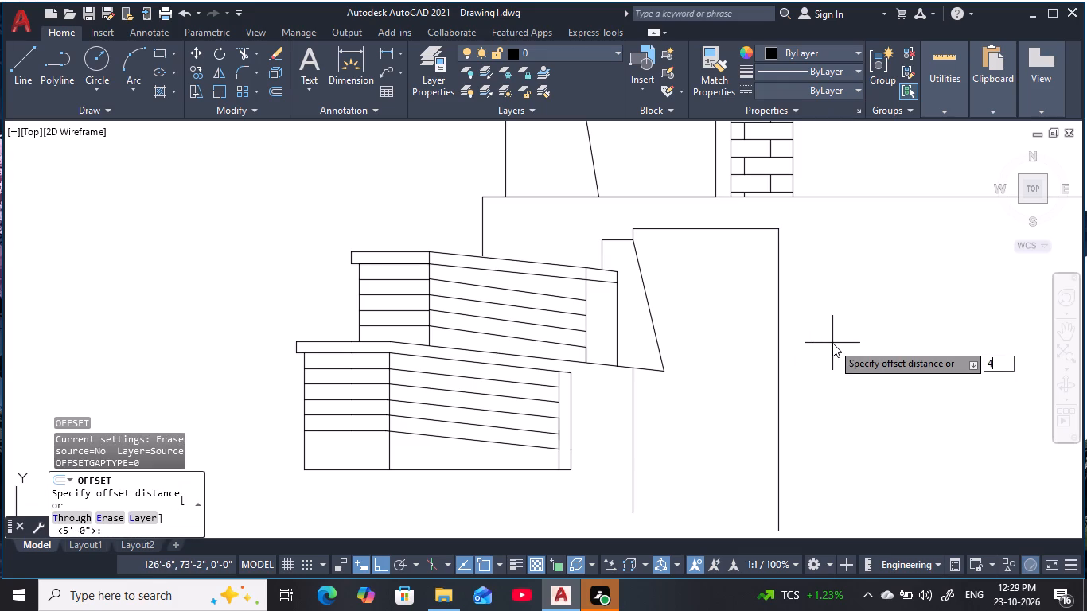
type("'")
key("space")
left_click(779, 385)
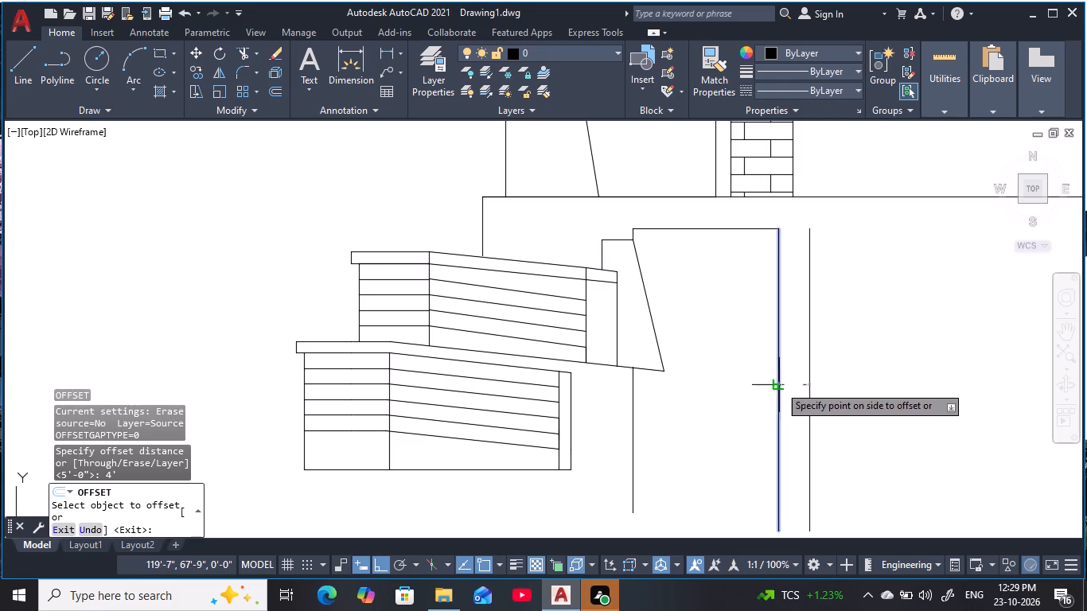
left_click(810, 381)
key("Escape")
key("Escape")
key("Escape")
key("Escape")
key("Escape")
key("Escape")
key("Escape")
key("Escape")
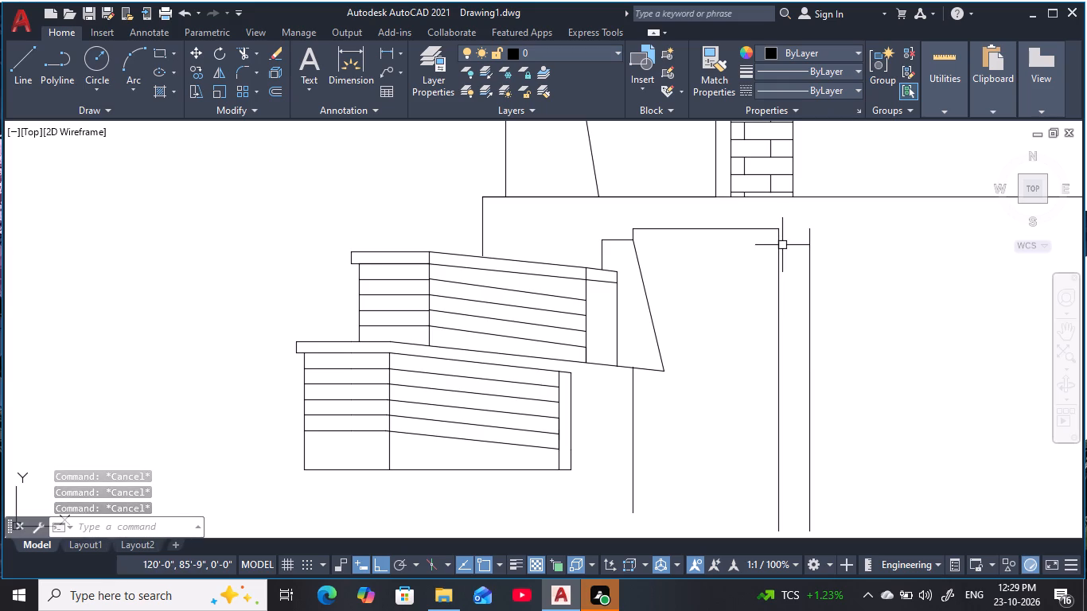
Offset the new outline's top horizontal line 1'-6" downward.
key("Escape")
key("Escape")
key("Escape")
type("o")
key("space")
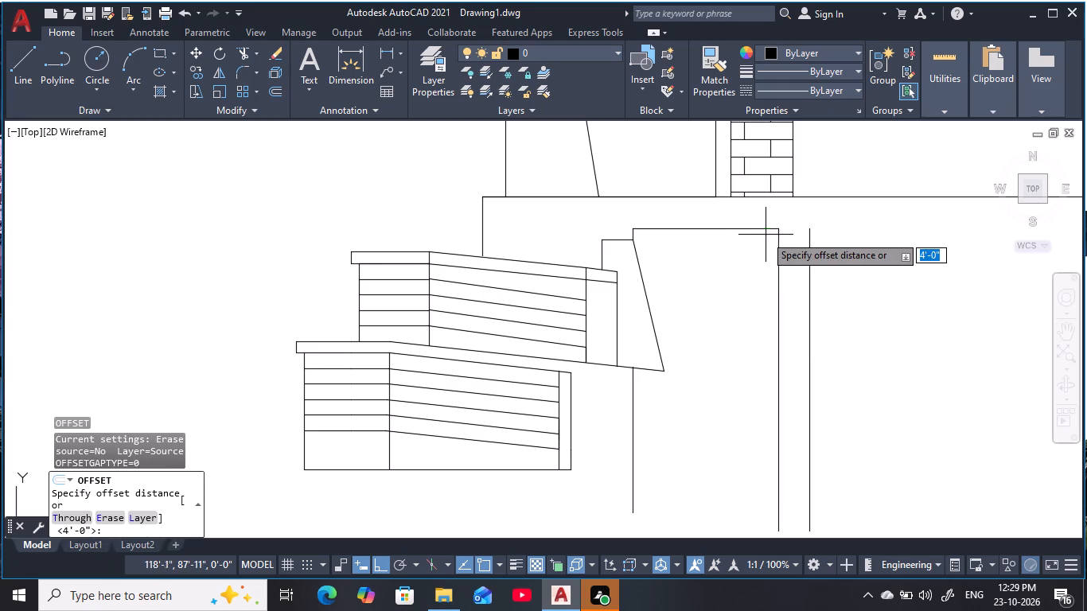
key("1")
type("'6")
key("space")
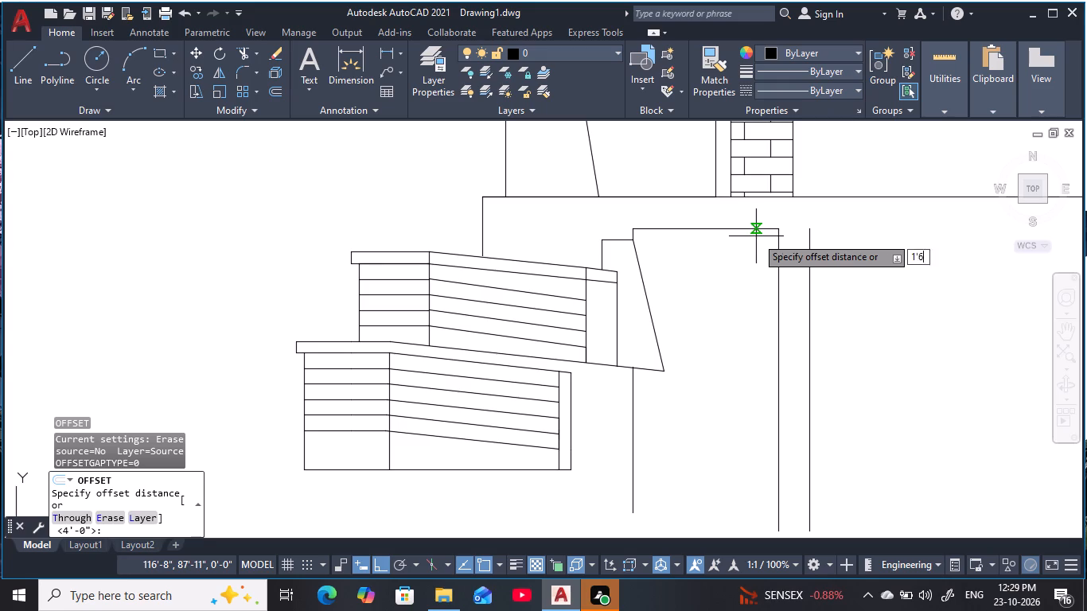
left_click(695, 229)
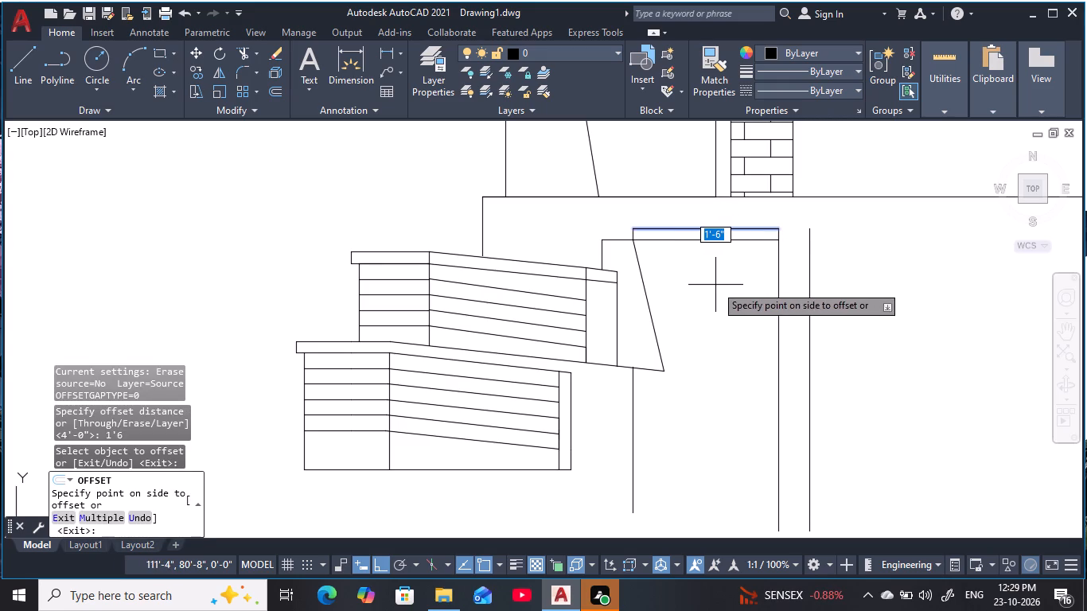
left_click(715, 285)
key("Escape")
key("Escape")
key("Escape")
middle_click_drag(759, 261, 713, 271)
key("Escape")
key("Escape")
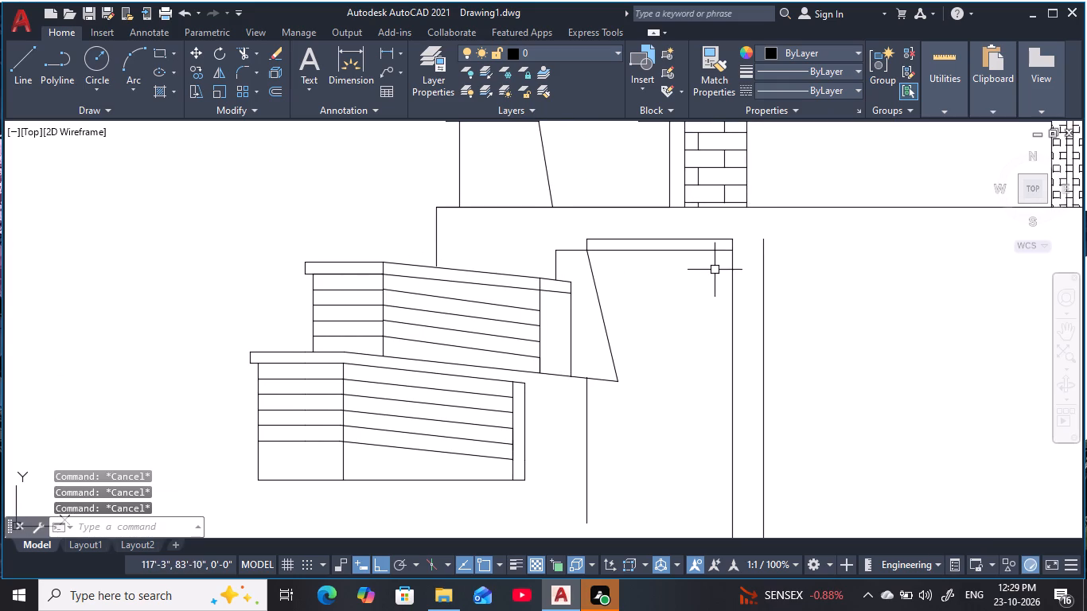
Extend the new outline's two top horizontal lines to the outer right vertical line.
key("Escape")
key("Escape")
type("ex")
key("space")
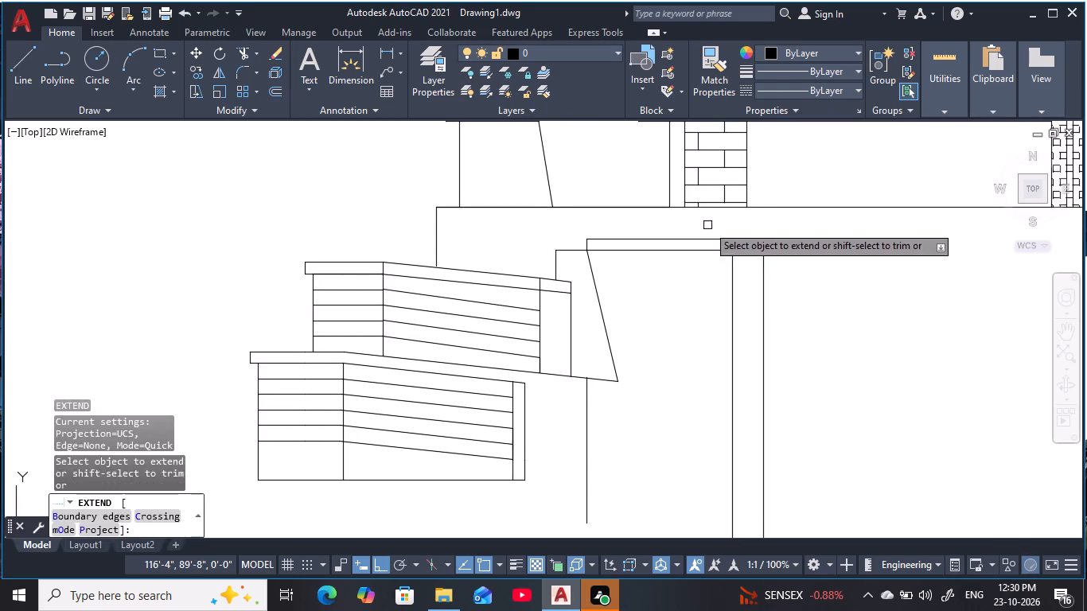
left_click(707, 225)
left_click(720, 274)
key("Escape")
key("Escape")
key("Escape")
key("Escape")
key("Escape")
key("Escape")
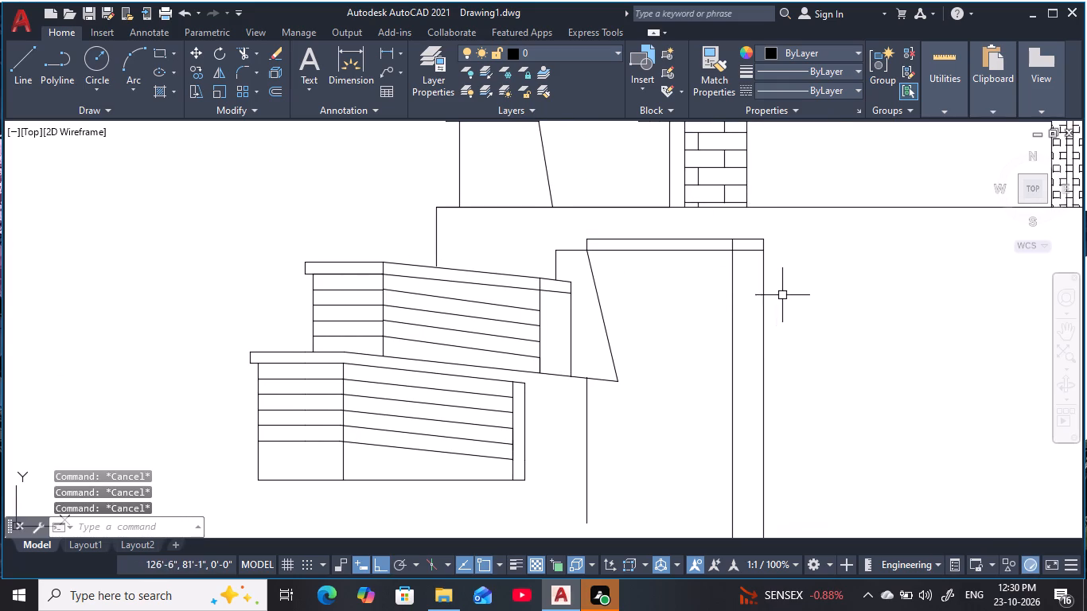
Trim the top edge beyond the inner vertical and the outer vertical above the lower horizontal, leaving a stepped corner.
key("Escape")
key("t")
type("r")
key("space")
scroll(760, 233, "up", 1)
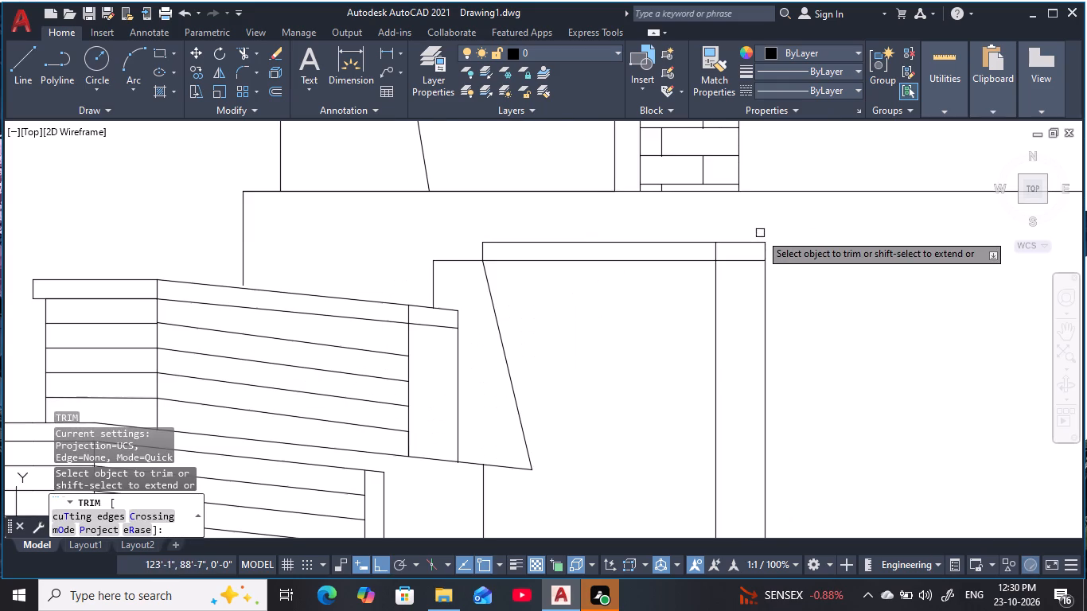
left_click(756, 243)
left_click(766, 253)
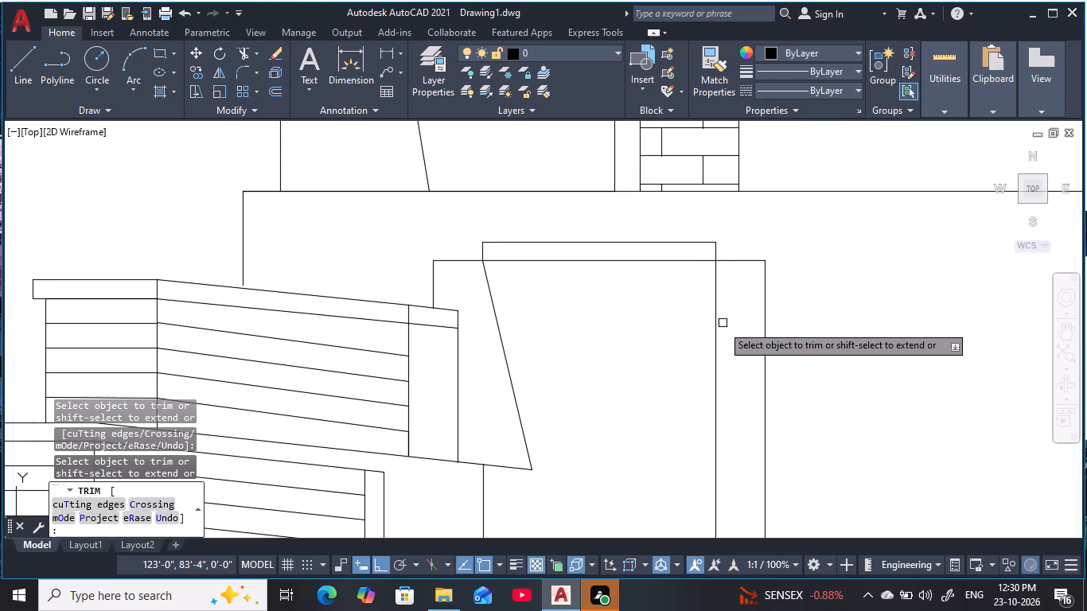
scroll(631, 376, "down", 2)
middle_click_drag(631, 376, 630, 332)
middle_click(625, 376)
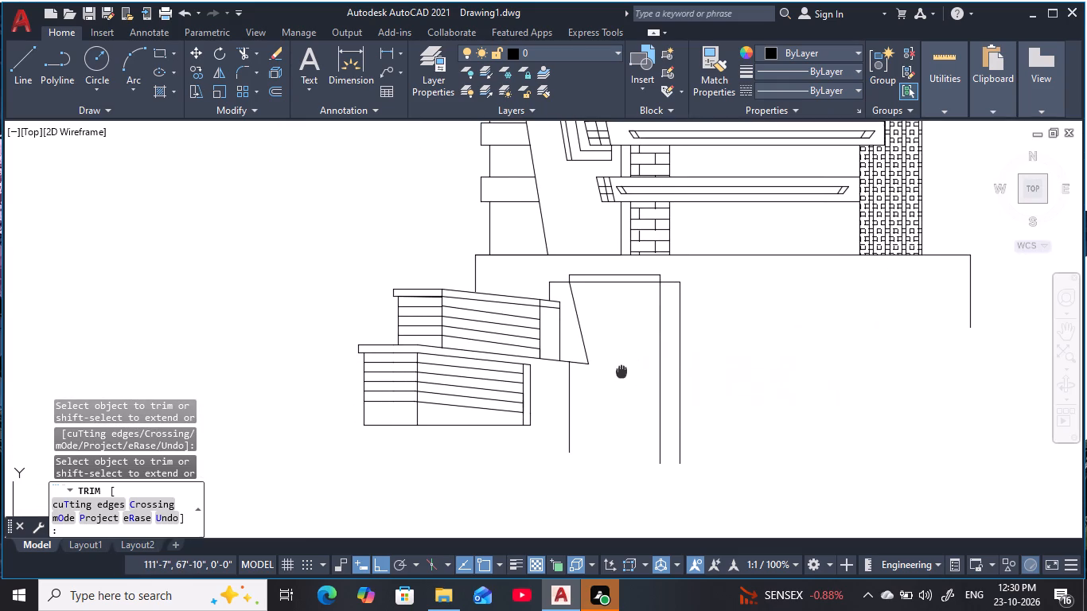
key("Escape")
key("Escape")
key("Escape")
key("Escape")
key("Escape")
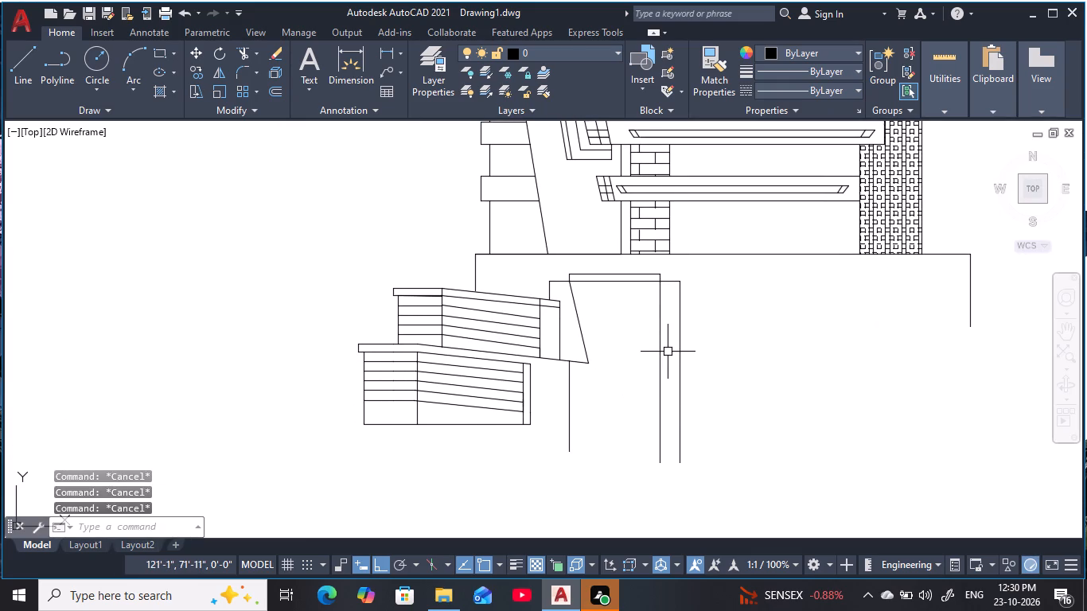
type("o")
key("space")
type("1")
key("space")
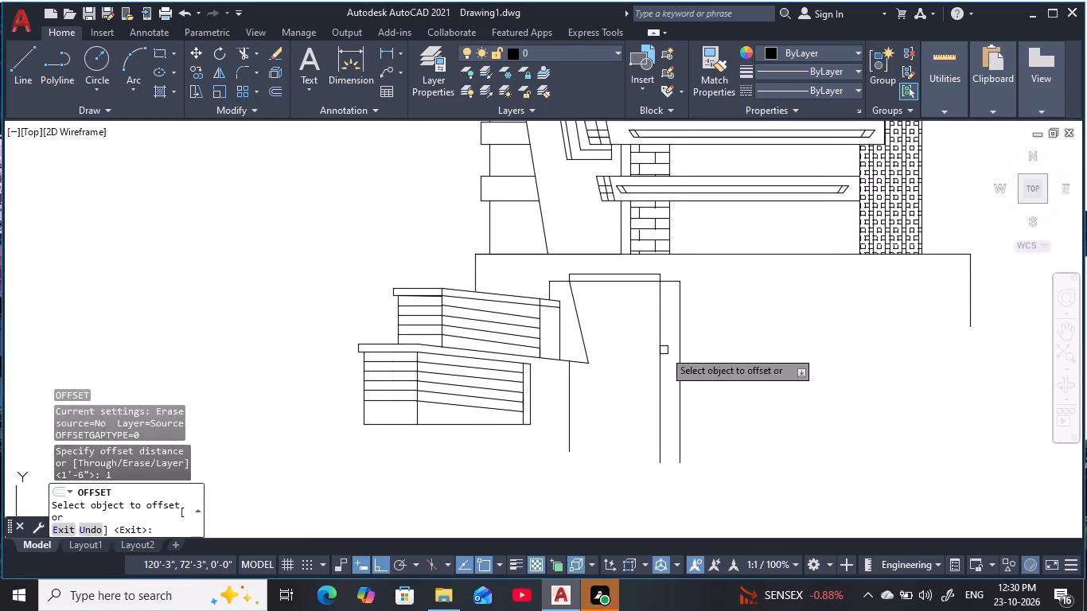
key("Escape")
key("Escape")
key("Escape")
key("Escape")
Offset the inner right vertical line of the tall outline 1' to the right.
type("o 1")
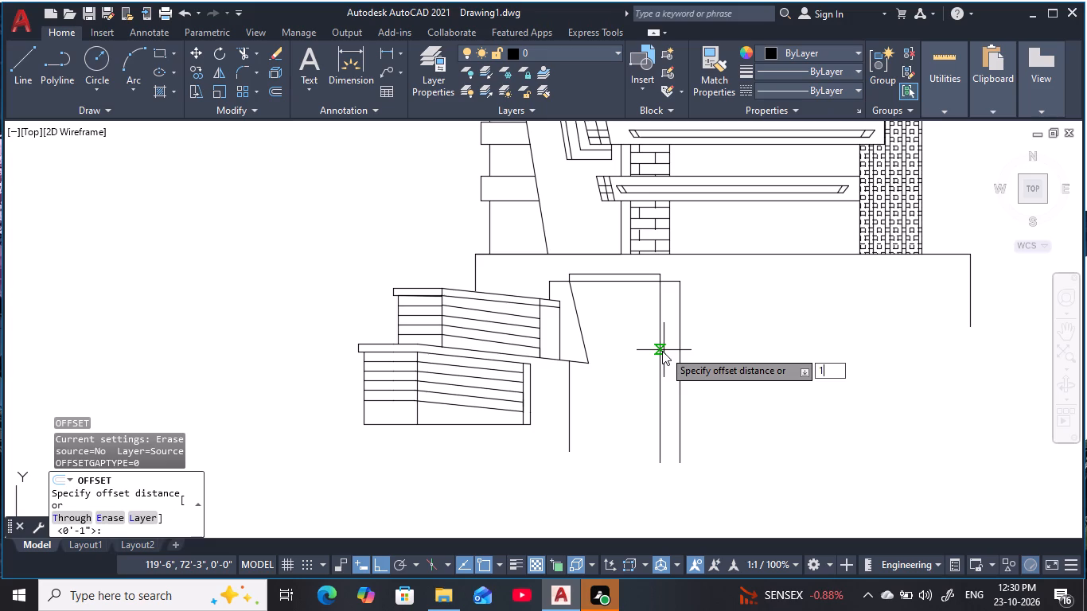
key("apostrophe")
key("space")
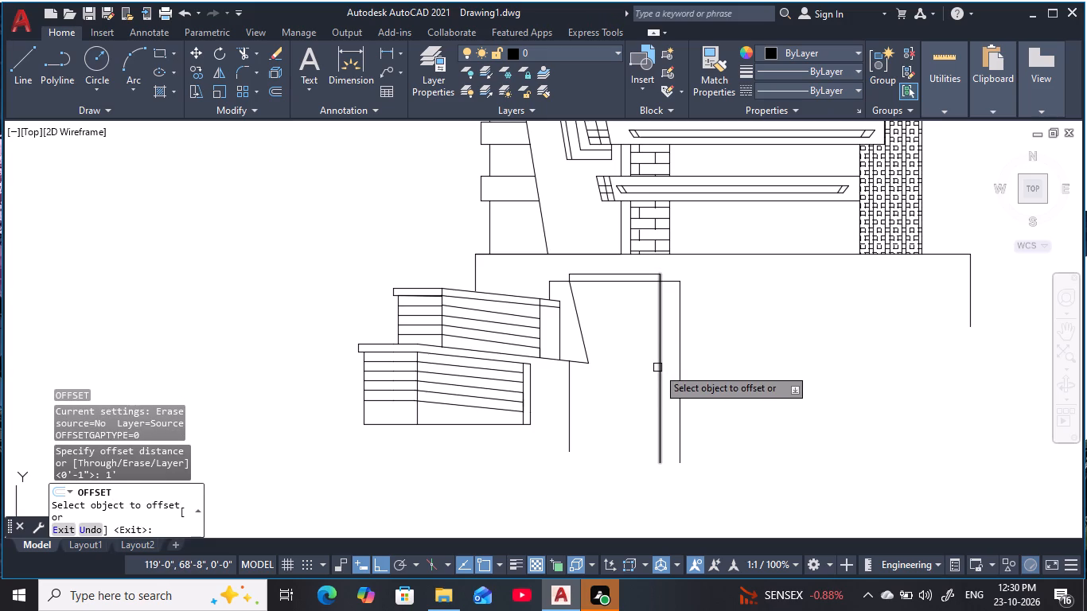
left_click(657, 368)
left_click(721, 363)
key("Escape")
key("Escape")
key("Escape")
key("Escape")
Trim the part of the newly offset vertical that projects above the lower top horizontal line.
scroll(677, 283, "up", 3)
key("Escape")
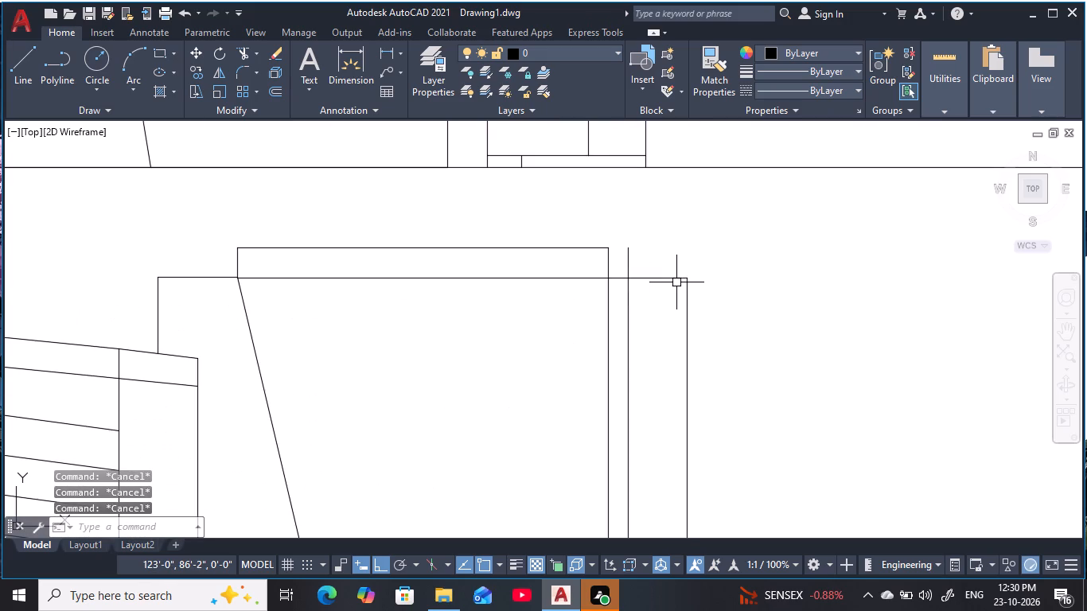
type("tr")
key("space")
left_click(631, 263)
scroll(755, 275, "down", 2)
middle_click_drag(759, 274, 762, 270)
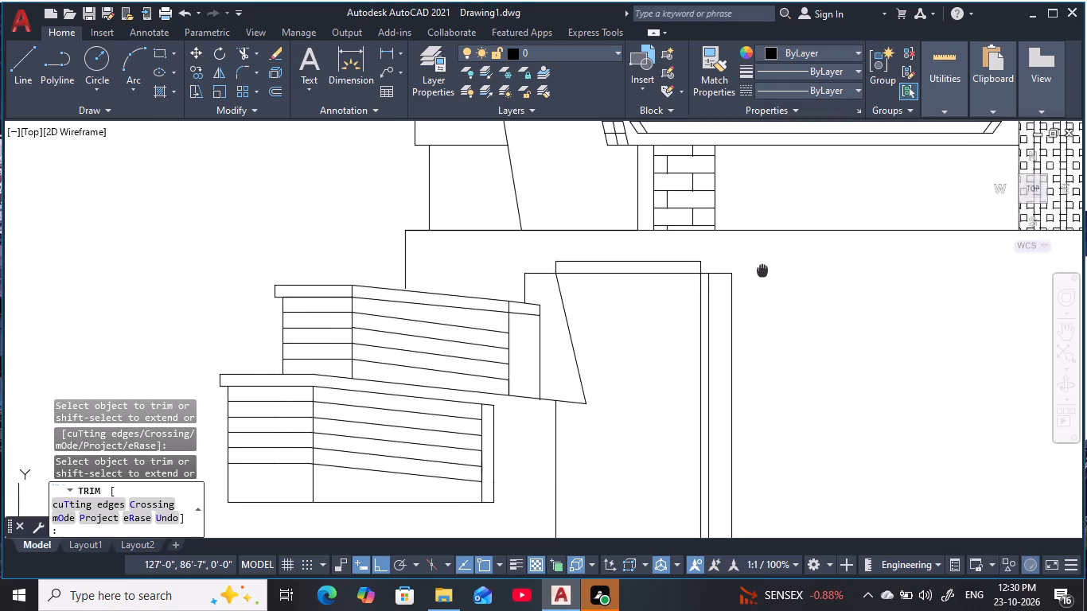
middle_click_drag(762, 270, 766, 257)
key("Escape")
scroll(621, 355, "down", 2)
middle_click_drag(617, 356, 555, 434)
scroll(589, 422, "down", 1)
middle_click_drag(589, 422, 617, 412)
key("Escape")
key("Escape")
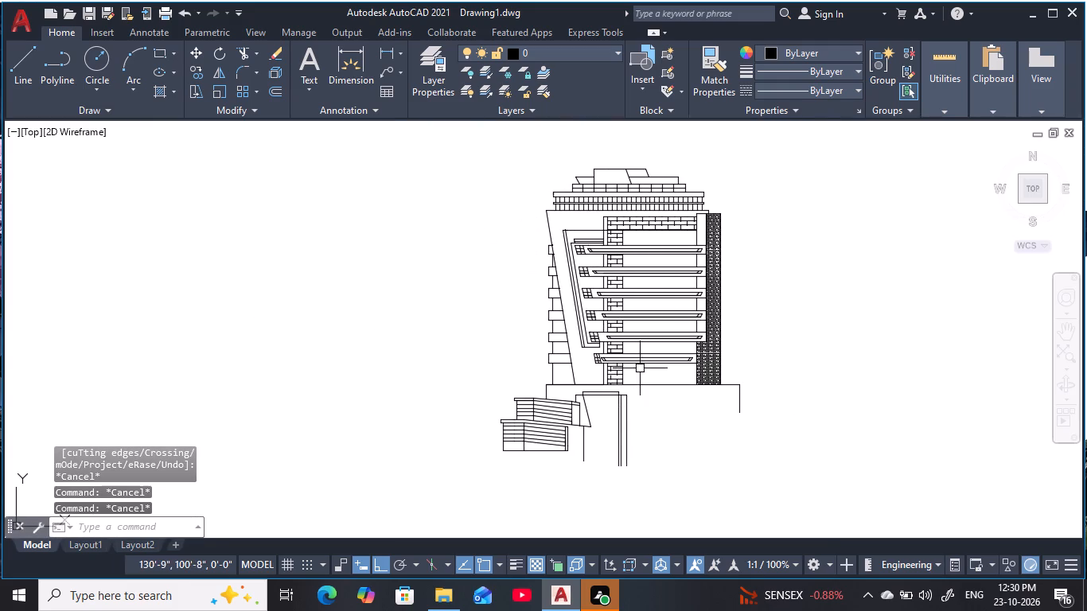
Draw a vertical line straight down from the lower tip of the tapered wall piece.
middle_click_drag(637, 368, 641, 352)
scroll(644, 419, "up", 3)
middle_click_drag(603, 412, 684, 385)
key("Escape")
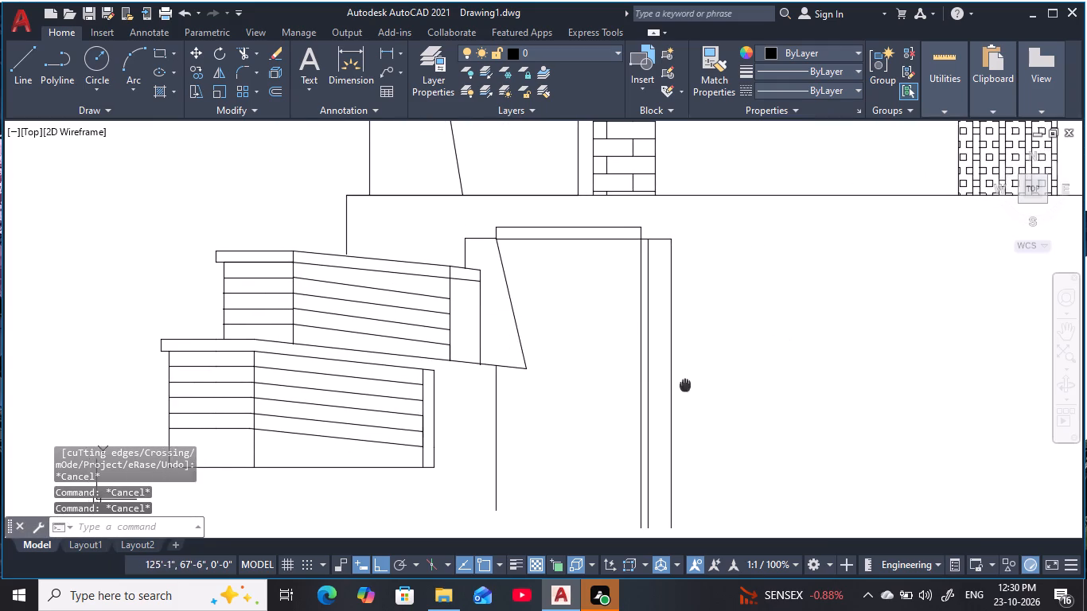
key("Escape")
key("Escape")
key("Escape")
key("Escape")
key("Escape")
key("Escape")
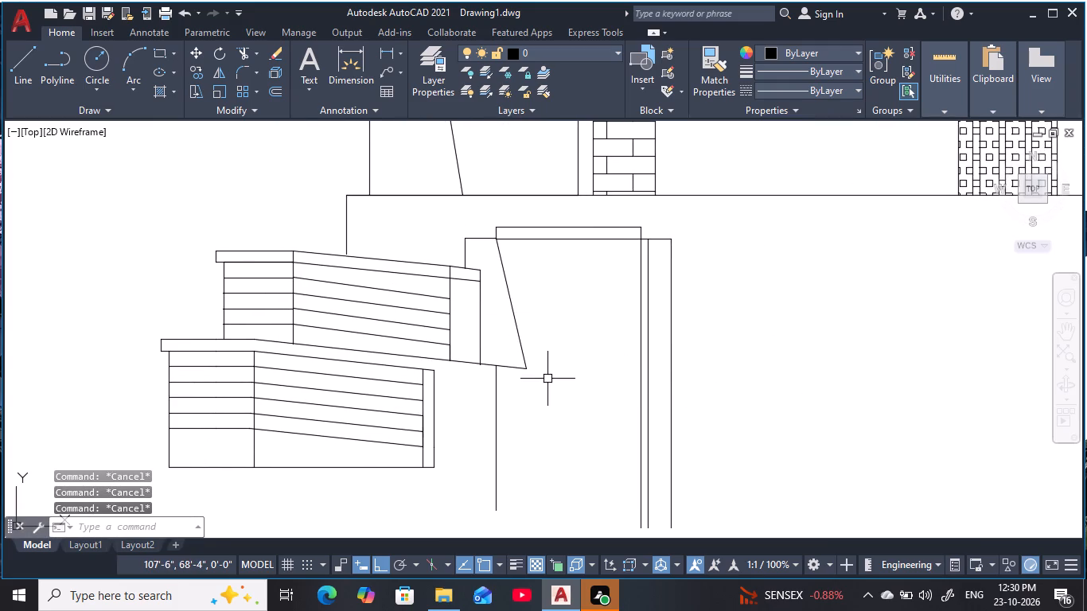
middle_click_drag(547, 379, 542, 391)
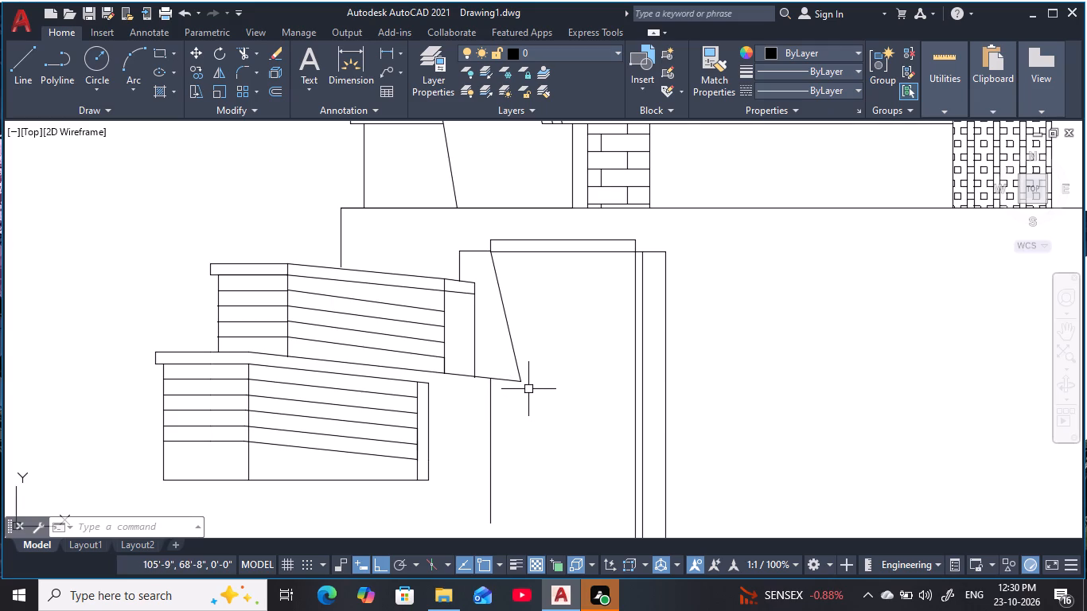
type("l")
key("space")
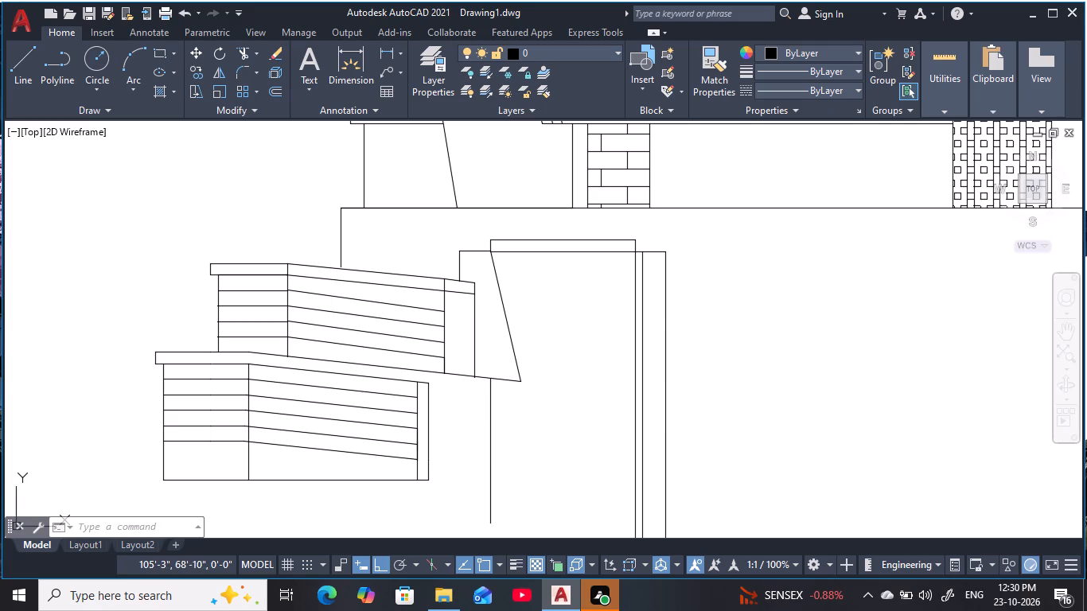
left_click(522, 383)
middle_click_drag(529, 505, 531, 454)
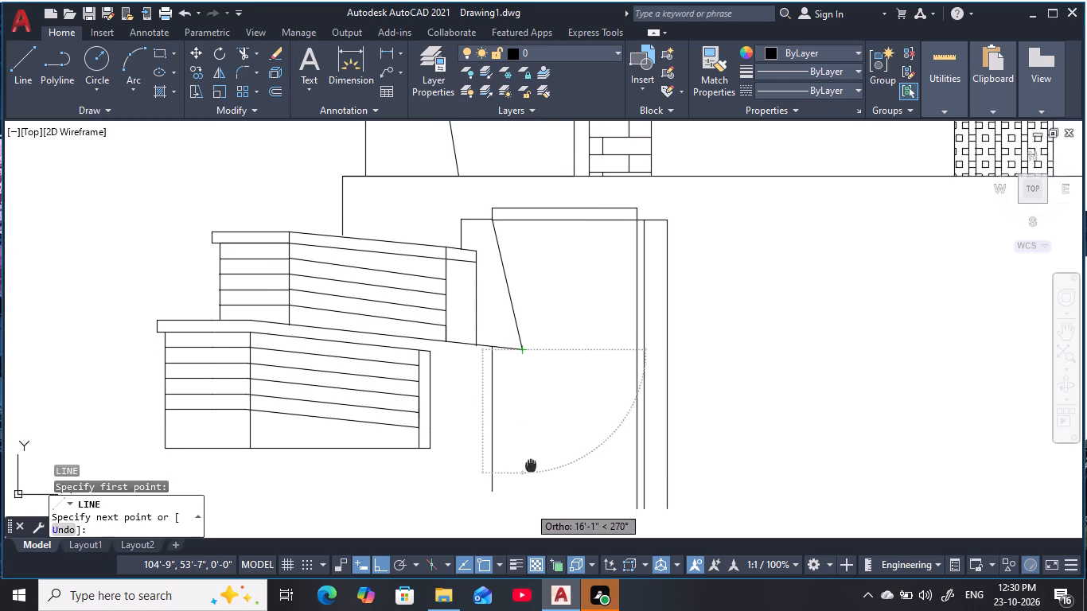
middle_click_drag(531, 454, 536, 404)
left_click(528, 469)
key("Escape")
key("Escape")
key("Escape")
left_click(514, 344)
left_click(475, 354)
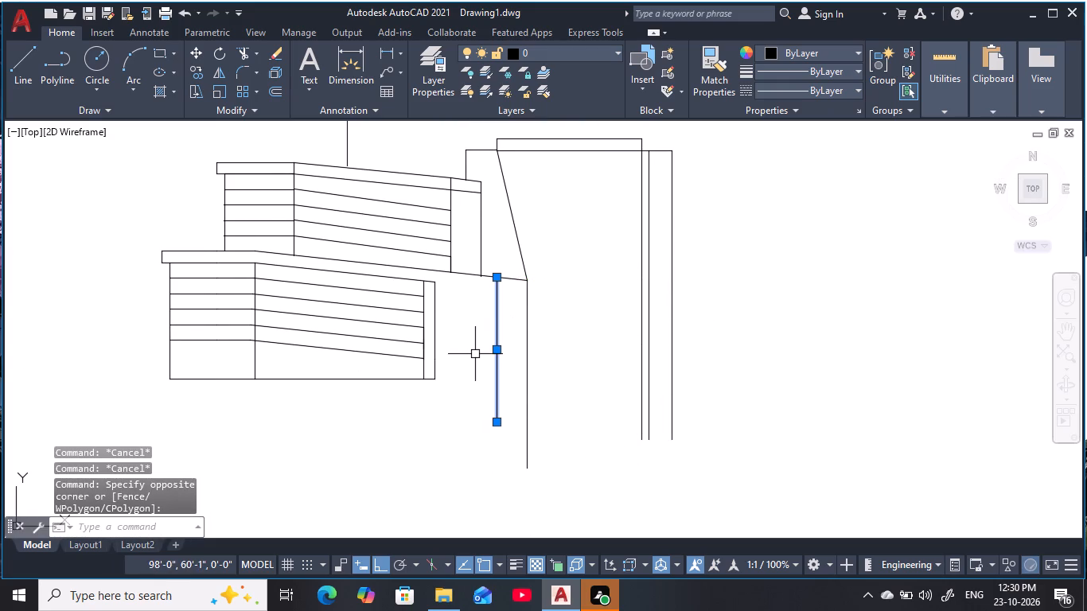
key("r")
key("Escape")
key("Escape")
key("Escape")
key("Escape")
Remove the older vertical line below the sloping bottom edge, just left of the new vertical, with Trim.
type("tr")
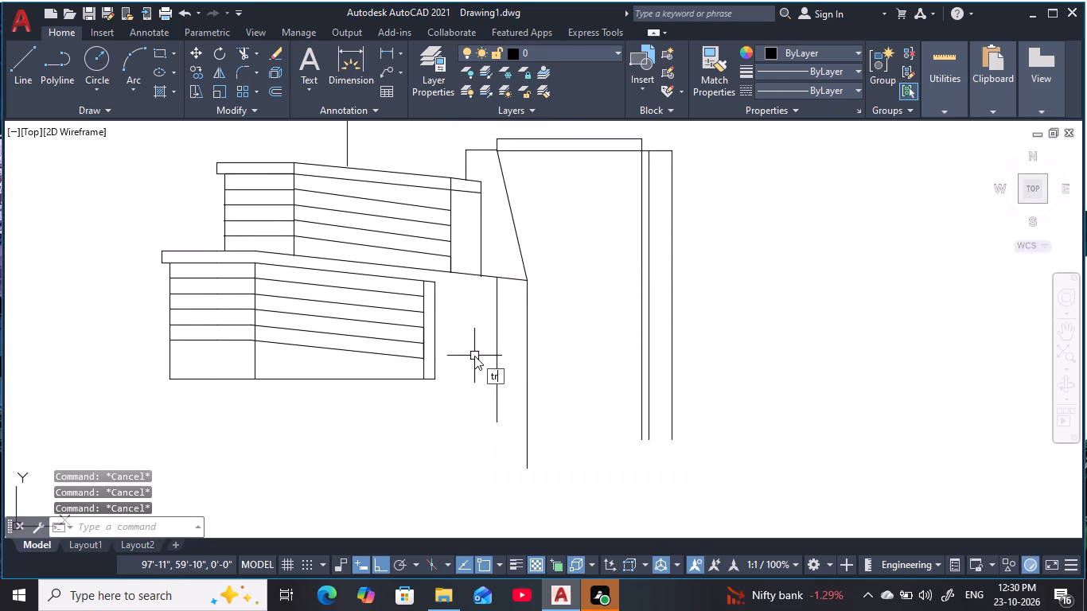
key("space")
left_click(497, 372)
scroll(552, 348, "down", 1)
middle_click_drag(552, 348, 525, 368)
key("Escape")
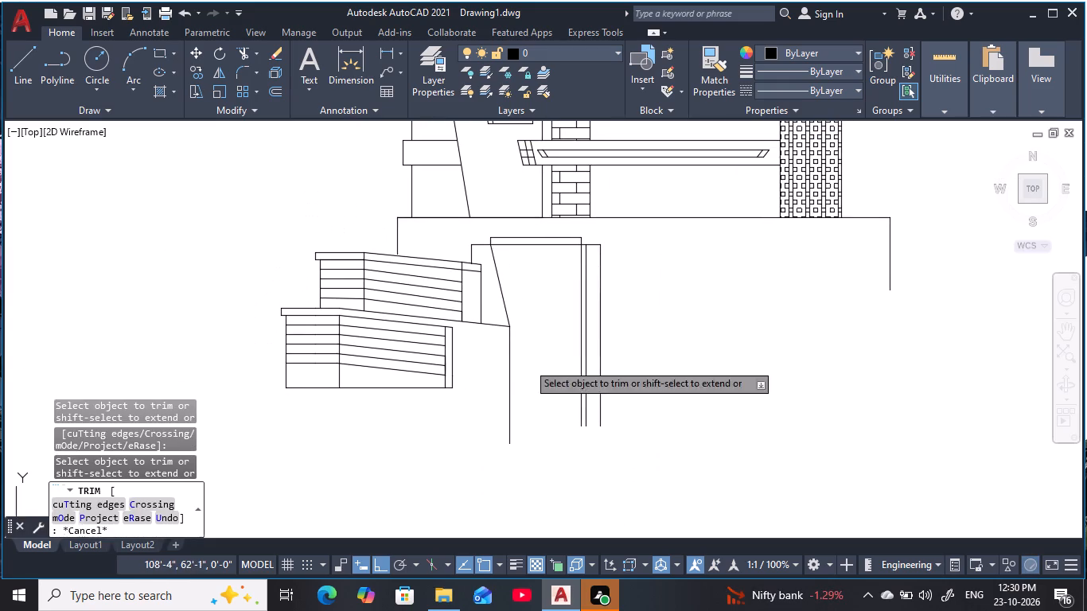
key("Escape")
key("Escape")
key("Escape")
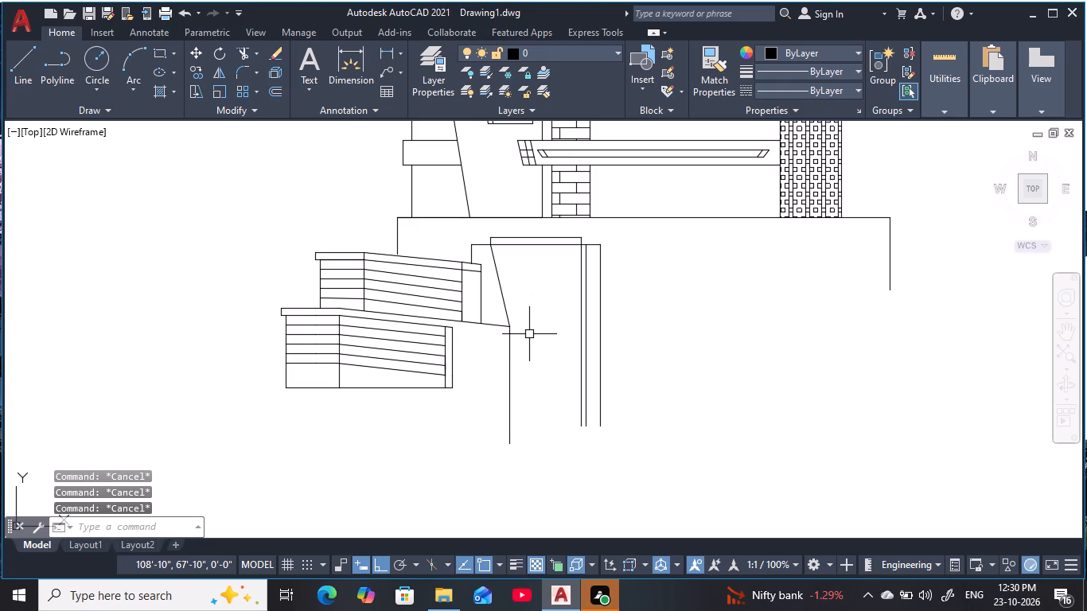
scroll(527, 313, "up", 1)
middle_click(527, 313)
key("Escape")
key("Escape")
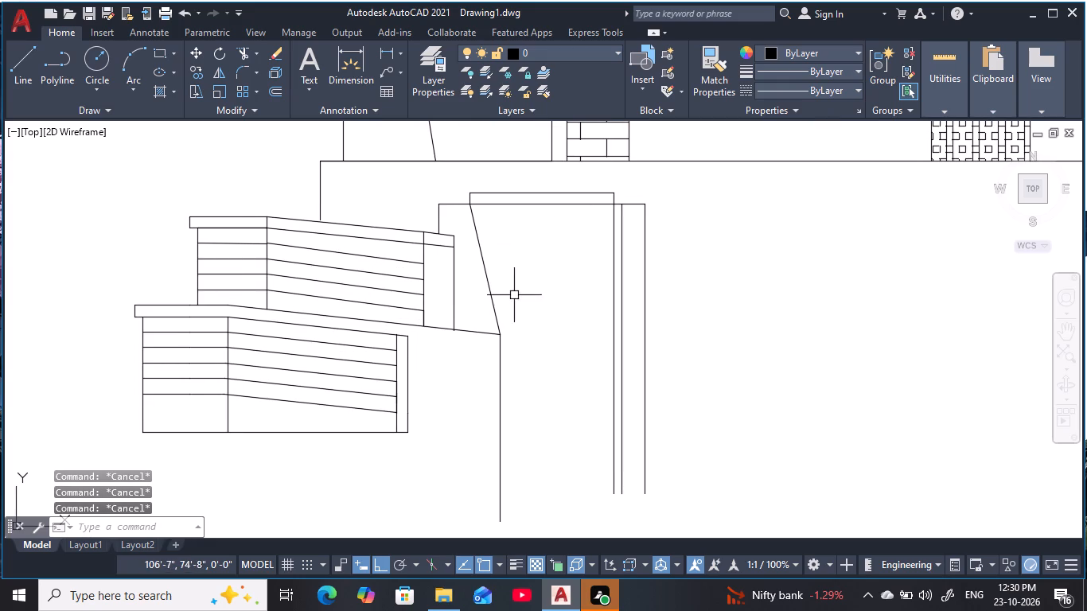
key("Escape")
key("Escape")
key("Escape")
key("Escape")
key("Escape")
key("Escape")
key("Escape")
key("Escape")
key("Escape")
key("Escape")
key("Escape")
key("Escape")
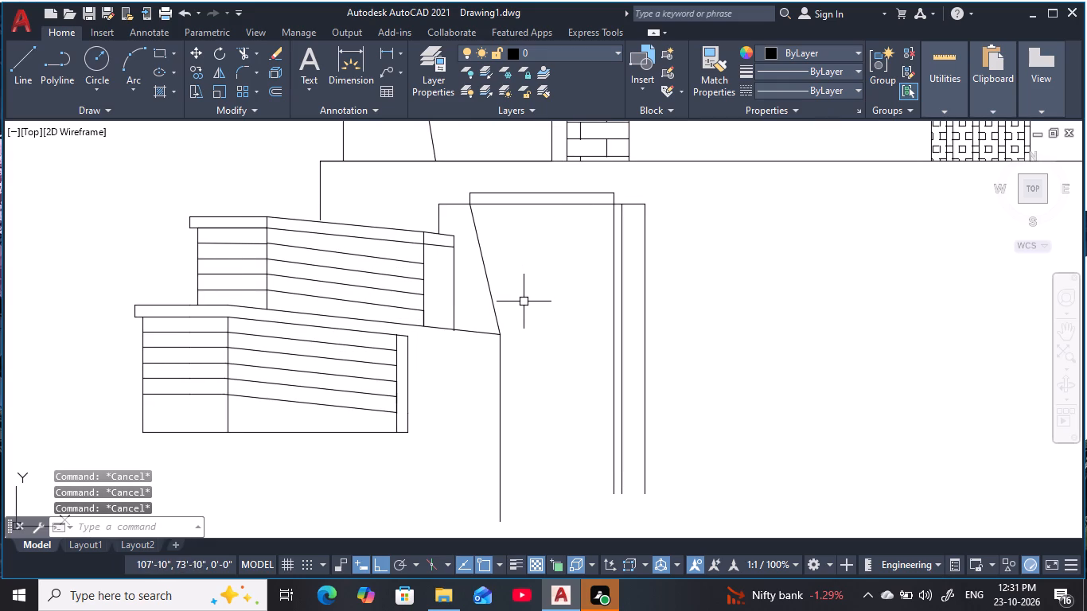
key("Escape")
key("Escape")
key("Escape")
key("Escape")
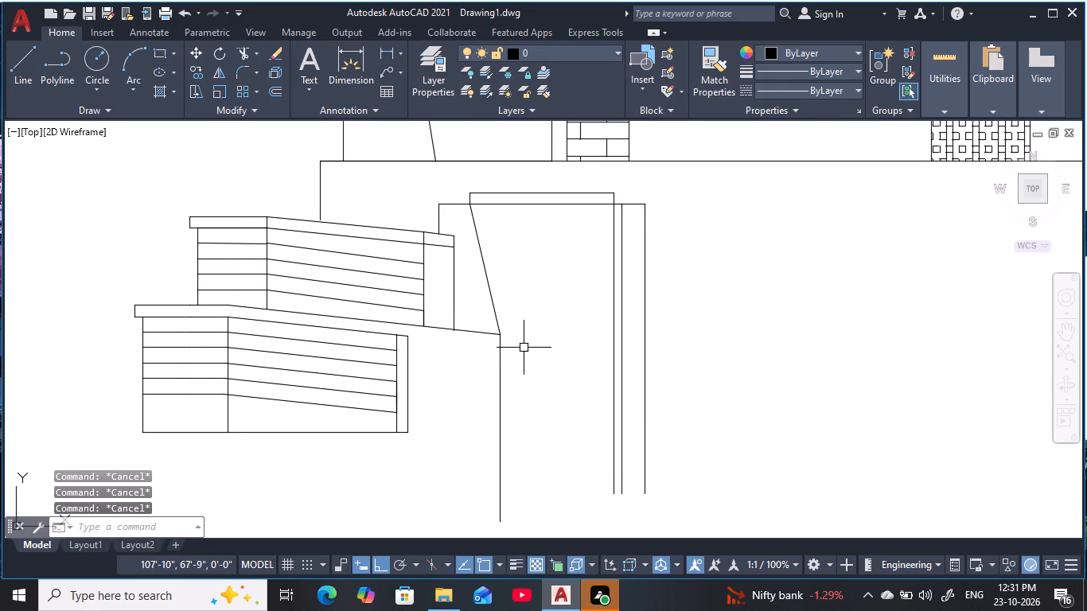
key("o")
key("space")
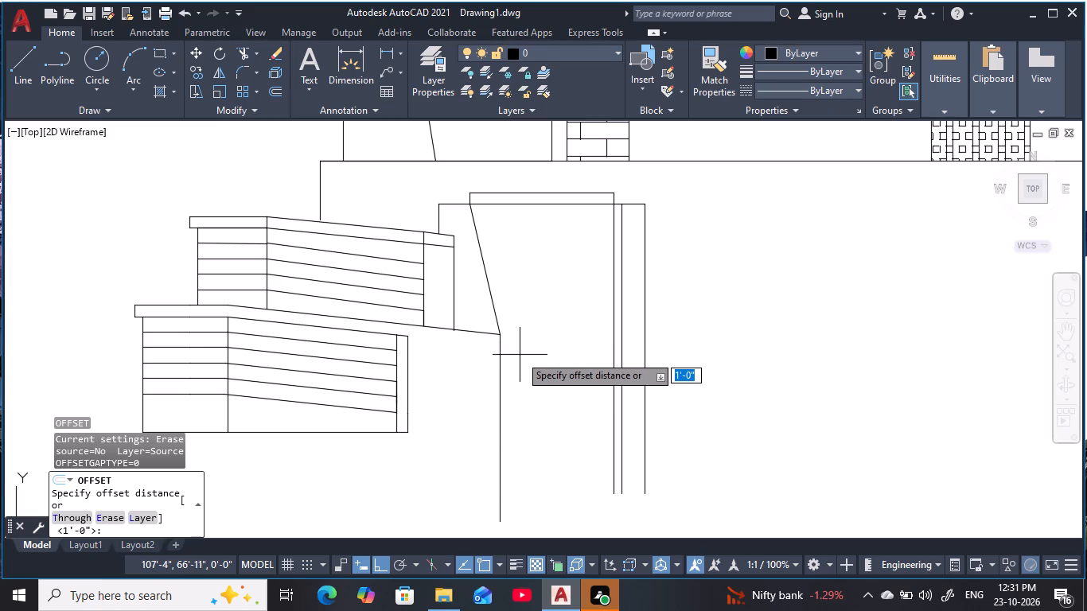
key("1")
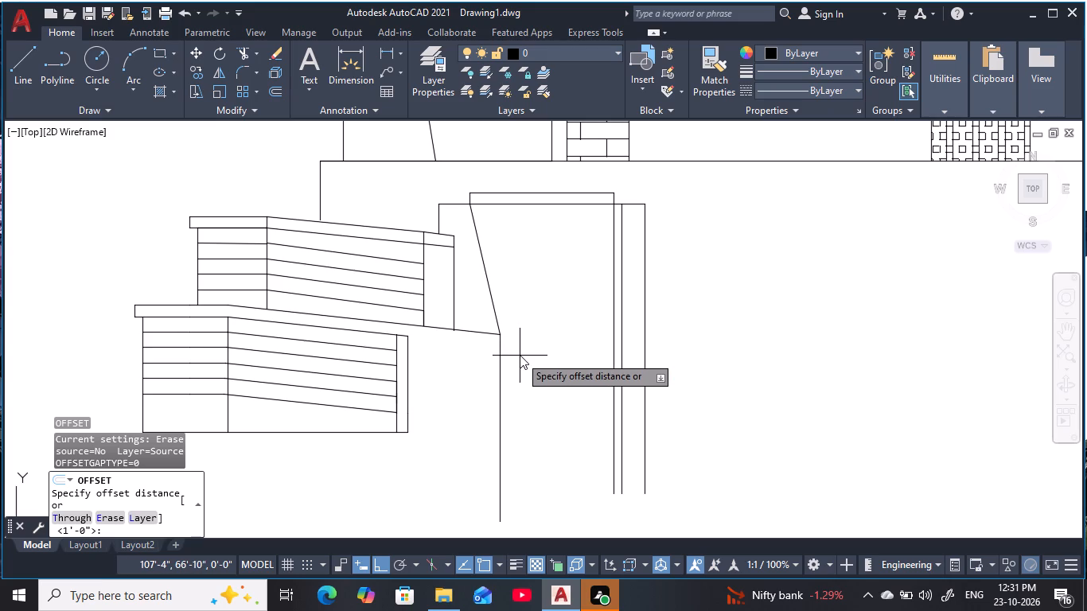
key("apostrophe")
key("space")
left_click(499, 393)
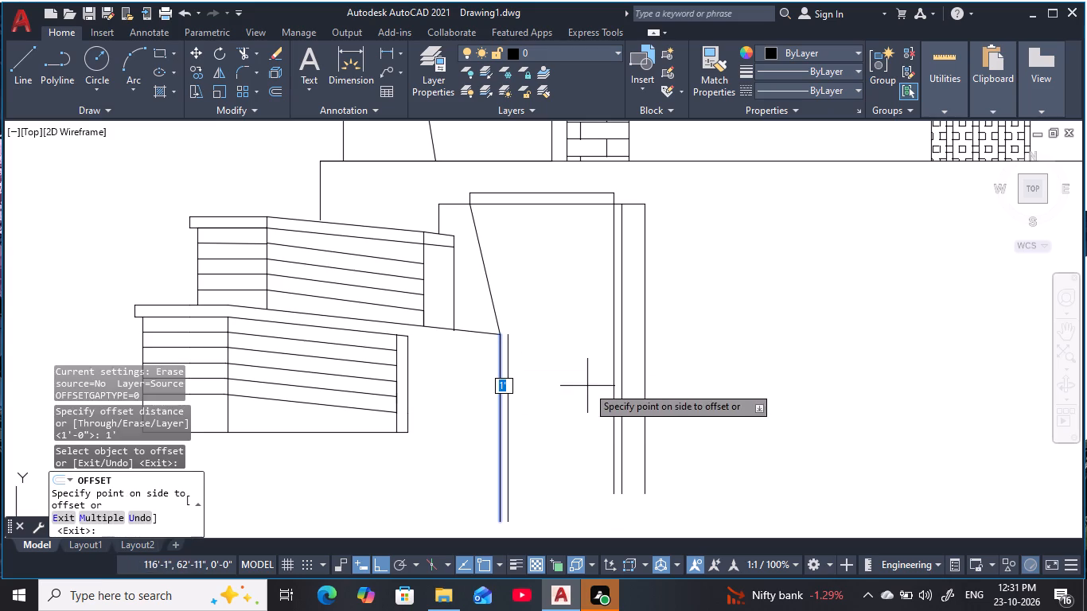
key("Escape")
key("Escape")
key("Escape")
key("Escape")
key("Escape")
Offset the vertical line below the tapered piece's tip 1'-6" to the right.
key("o")
key("space")
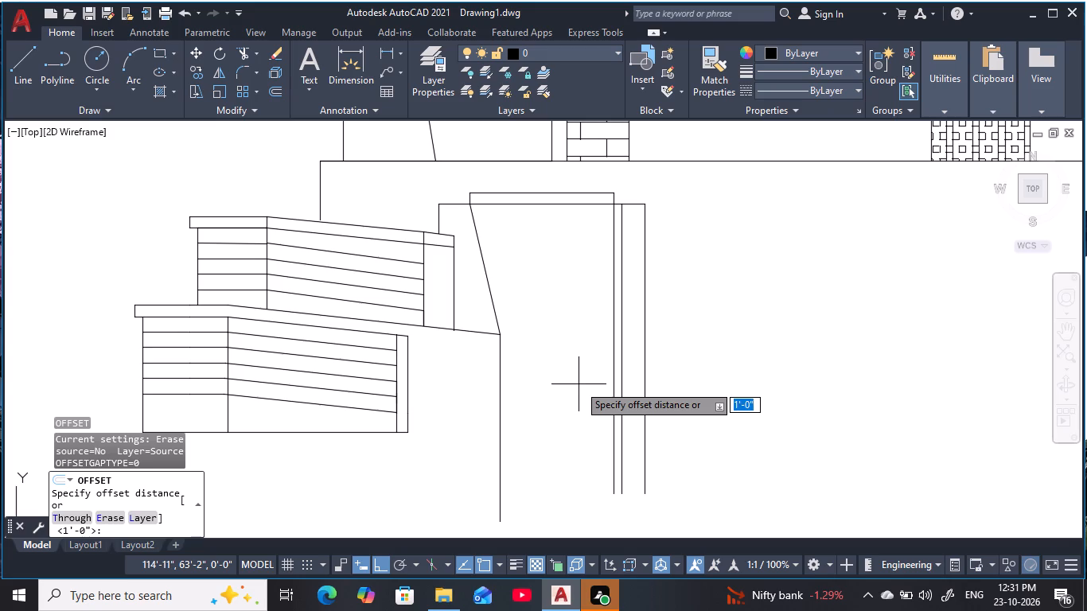
key("1")
key("apostrophe")
type("6")
key("space")
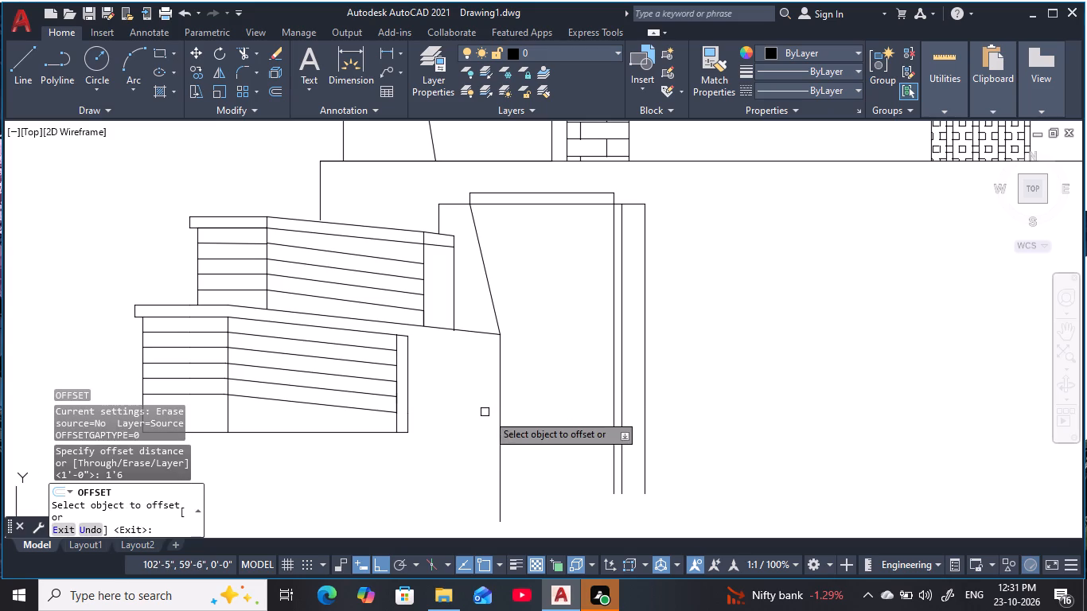
left_click(498, 426)
left_click(553, 407)
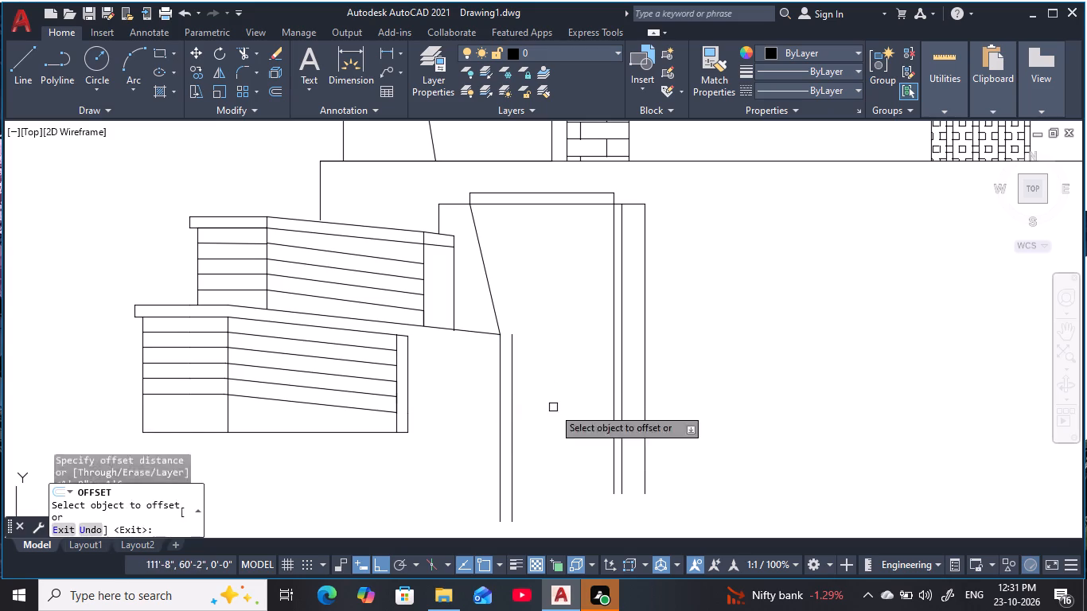
key("Escape")
key("Escape")
key("Escape")
key("Escape")
key("Escape")
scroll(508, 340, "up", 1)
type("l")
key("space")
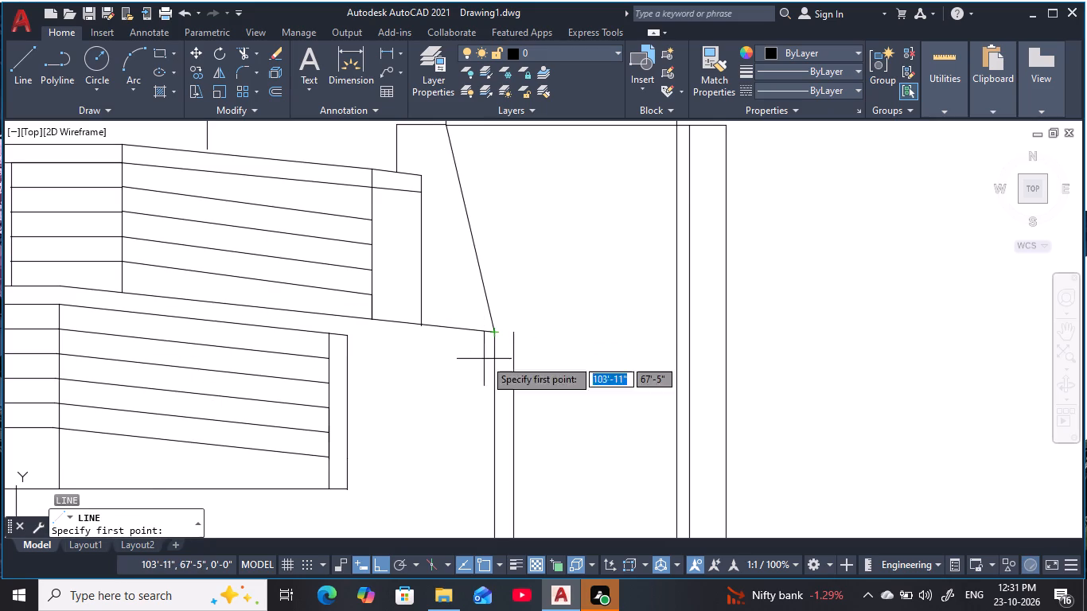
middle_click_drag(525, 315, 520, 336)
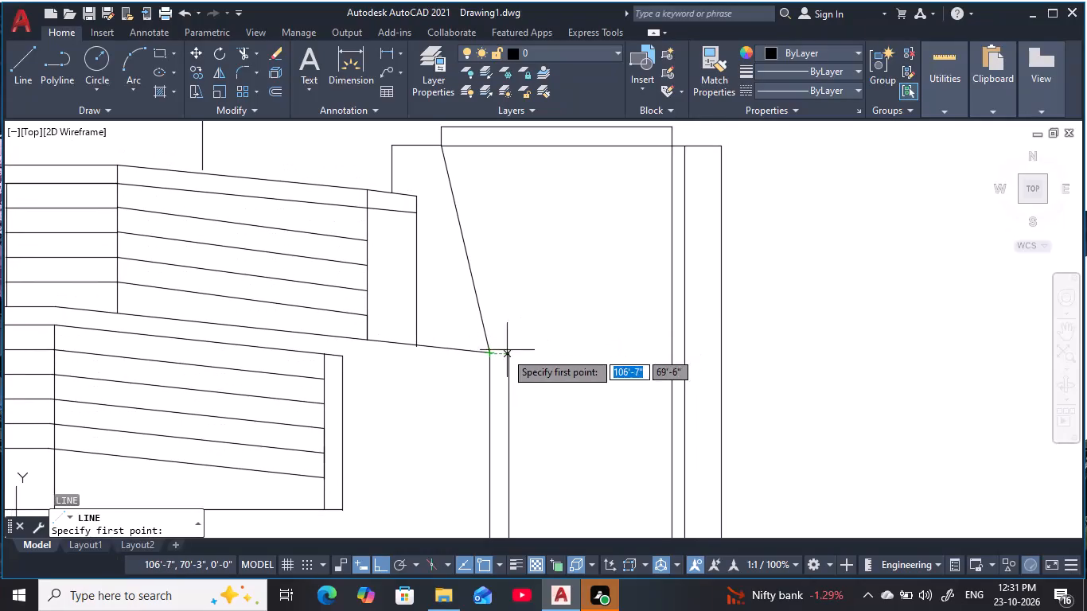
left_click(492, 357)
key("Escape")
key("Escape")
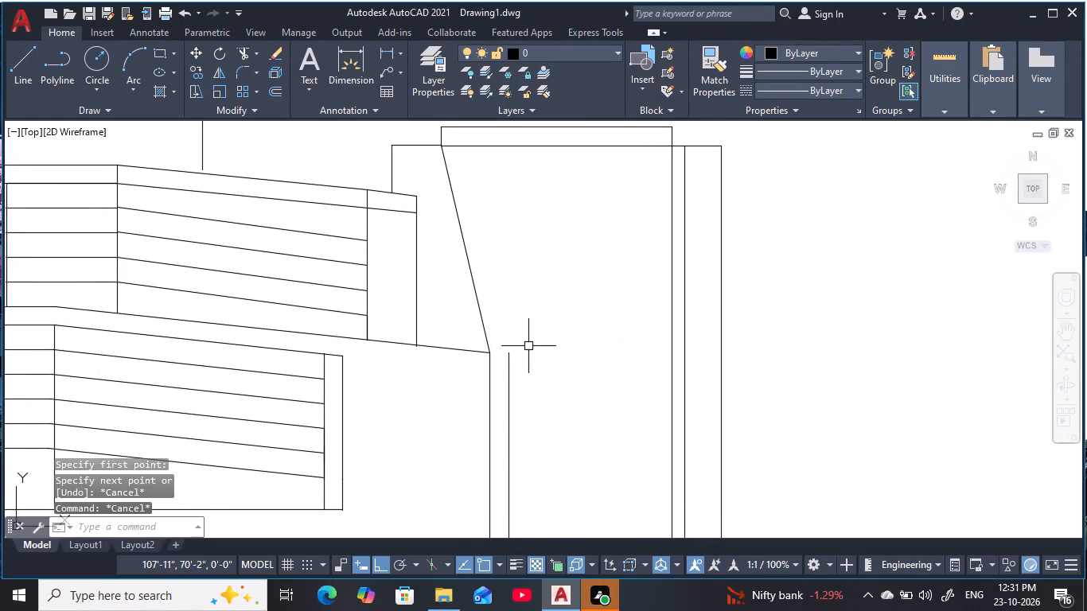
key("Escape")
Extend the sloping bottom edge of the tapered wall piece to the newly offset vertical line.
scroll(518, 364, "up", 2)
middle_click_drag(518, 364, 565, 351)
key("Escape")
key("Escape")
key("e")
type("x")
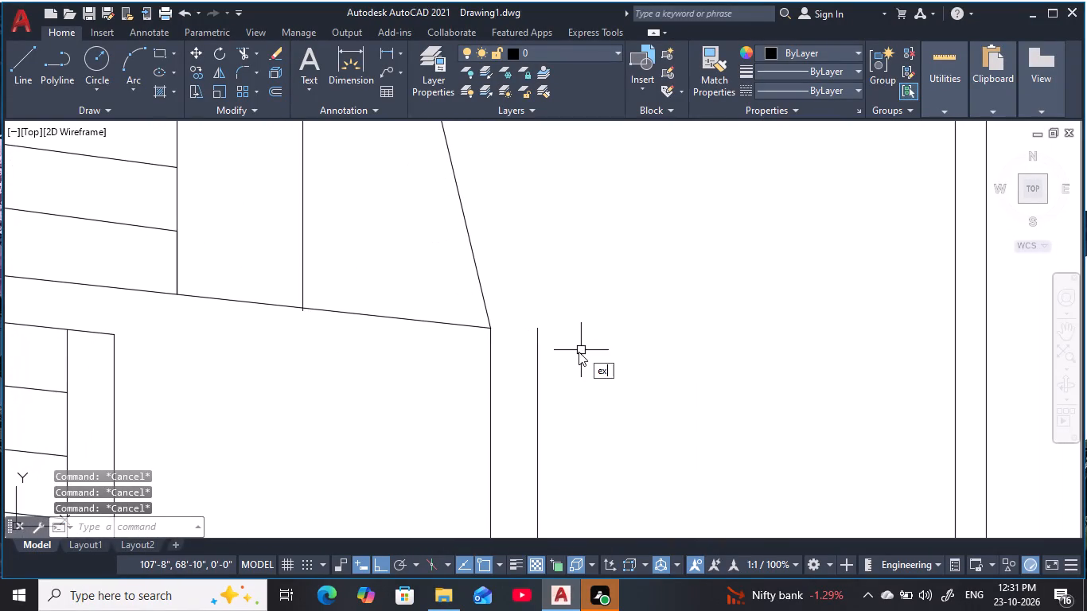
key("space")
left_click(479, 327)
key("Escape")
key("Escape")
key("Escape")
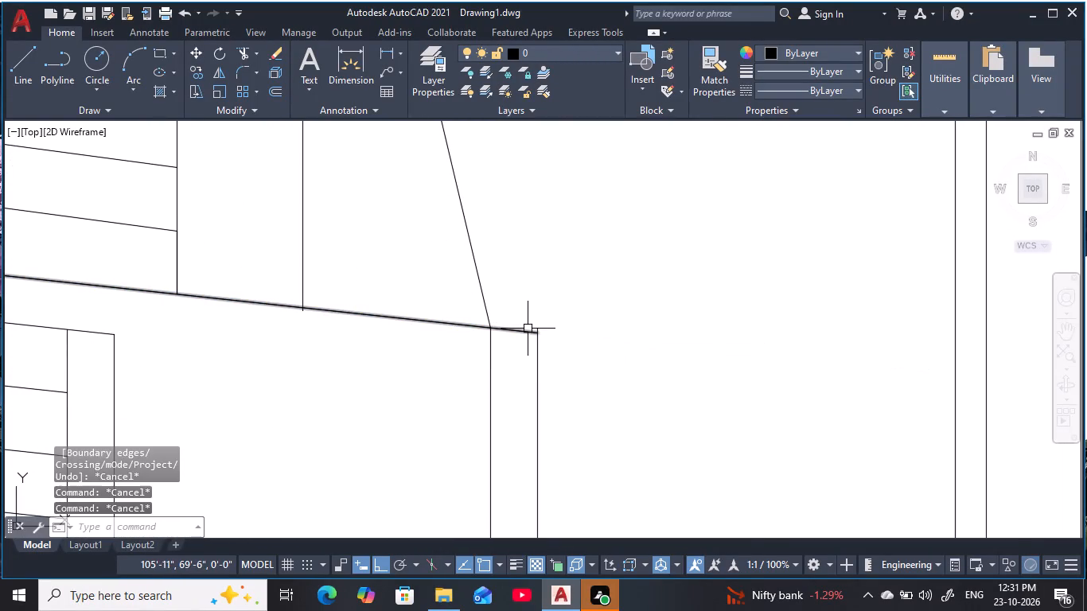
Trim the offset vertical above the sloping edge and remove the original vertical below the tapered piece's tip.
type("tr")
key("space")
scroll(528, 329, "up", 2)
left_click(549, 331)
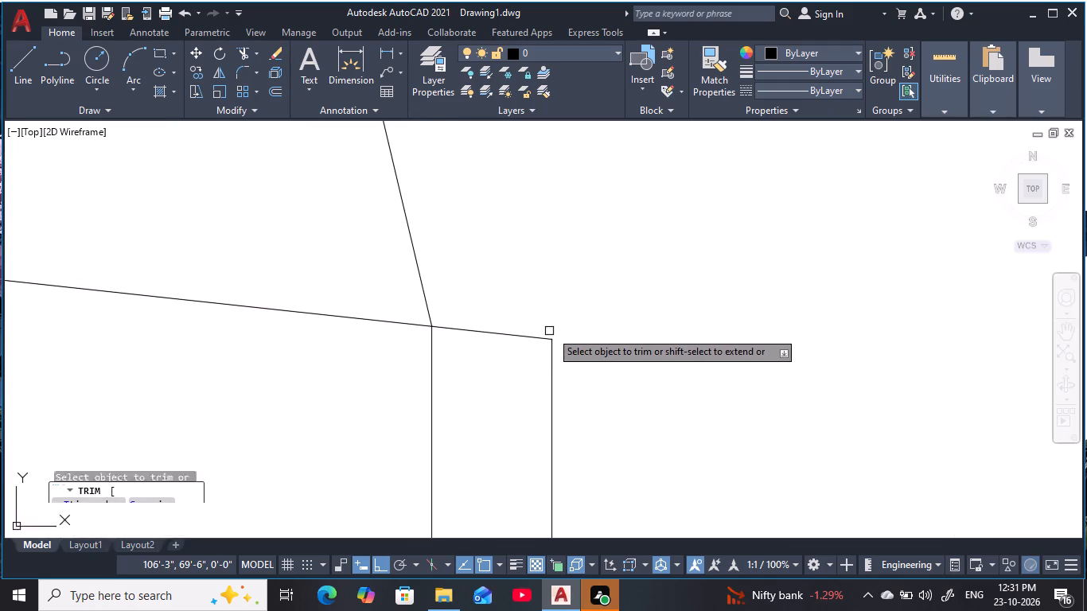
scroll(593, 359, "down", 4)
middle_click_drag(594, 359, 531, 247)
middle_click_drag(531, 259, 541, 294)
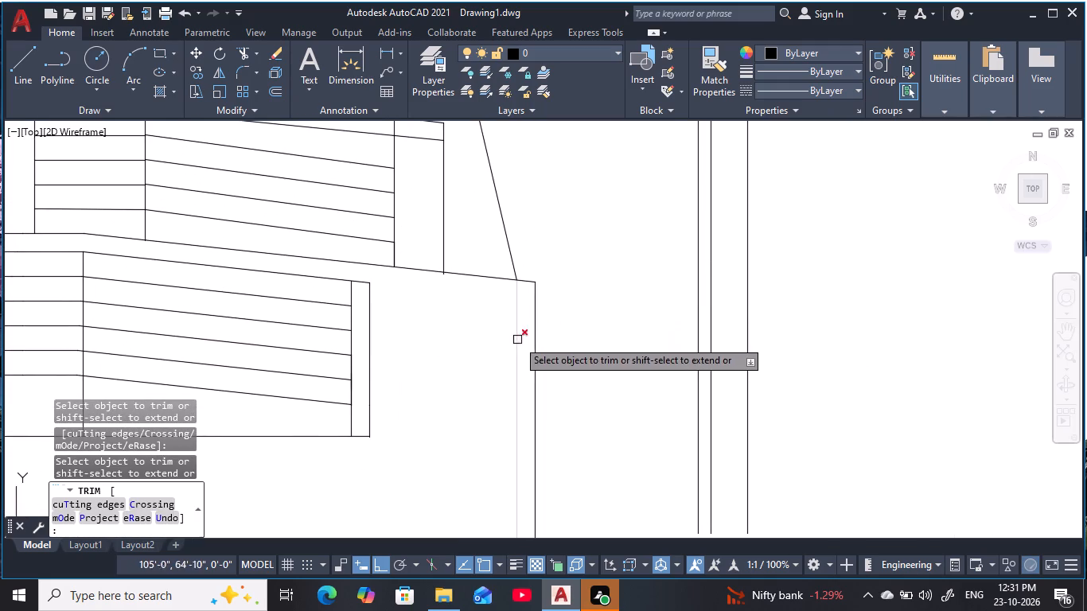
left_click(515, 341)
scroll(587, 299, "down", 2)
middle_click_drag(582, 298, 551, 319)
key("Escape")
key("Escape")
key("Escape")
middle_click_drag(558, 295, 558, 315)
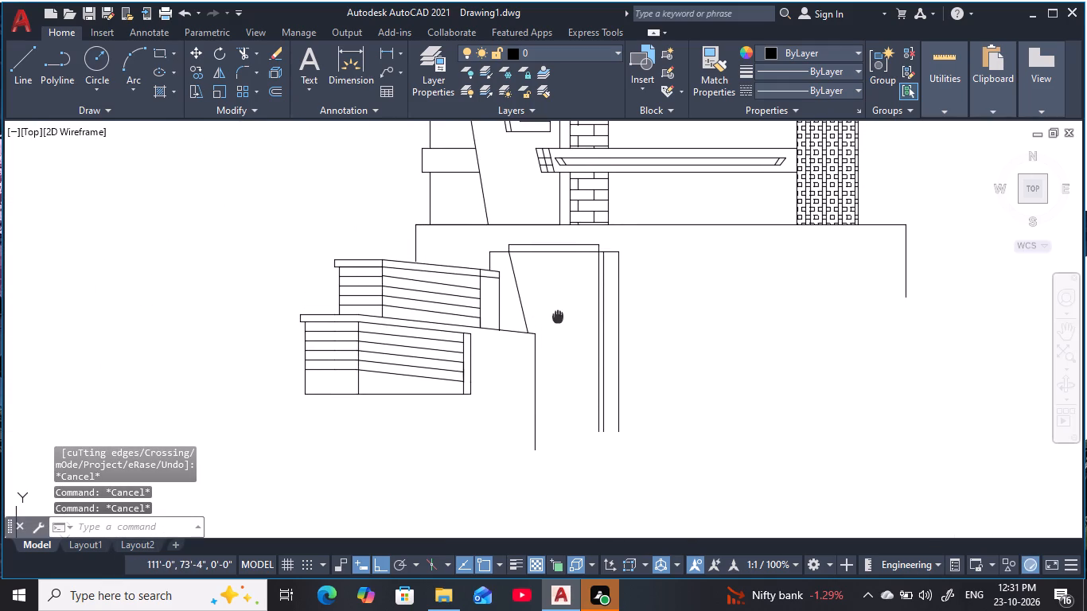
key("Escape")
key("Escape")
key("Escape")
key("Escape")
key("Escape")
key("Escape")
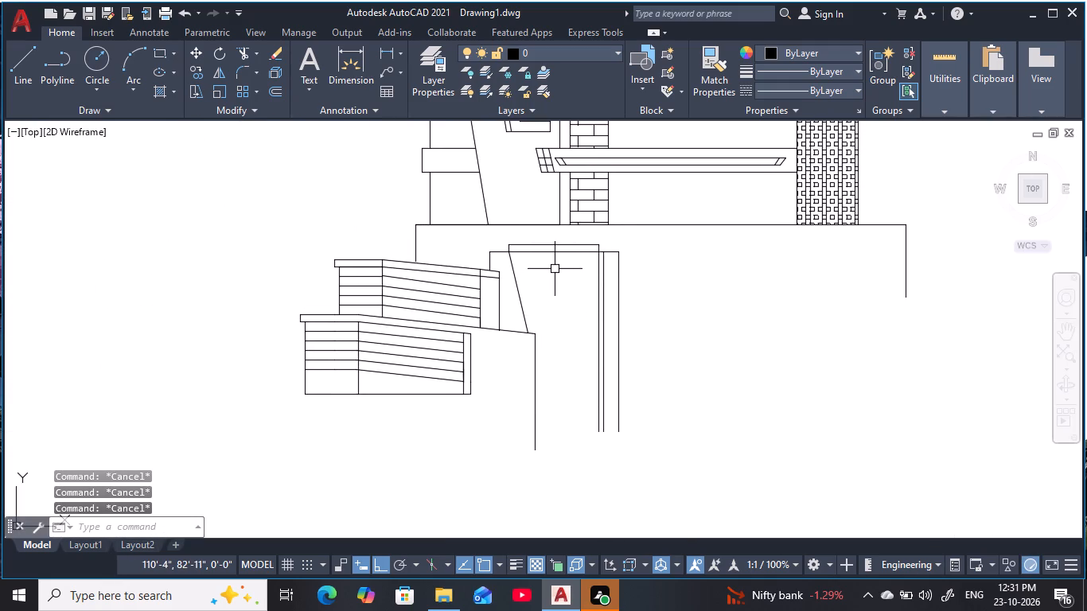
Trim the lower top horizontal between the slanted edge and the tall outline's inner right vertical.
type("tr")
key("space")
left_click(556, 255)
middle_click_drag(538, 321, 523, 324)
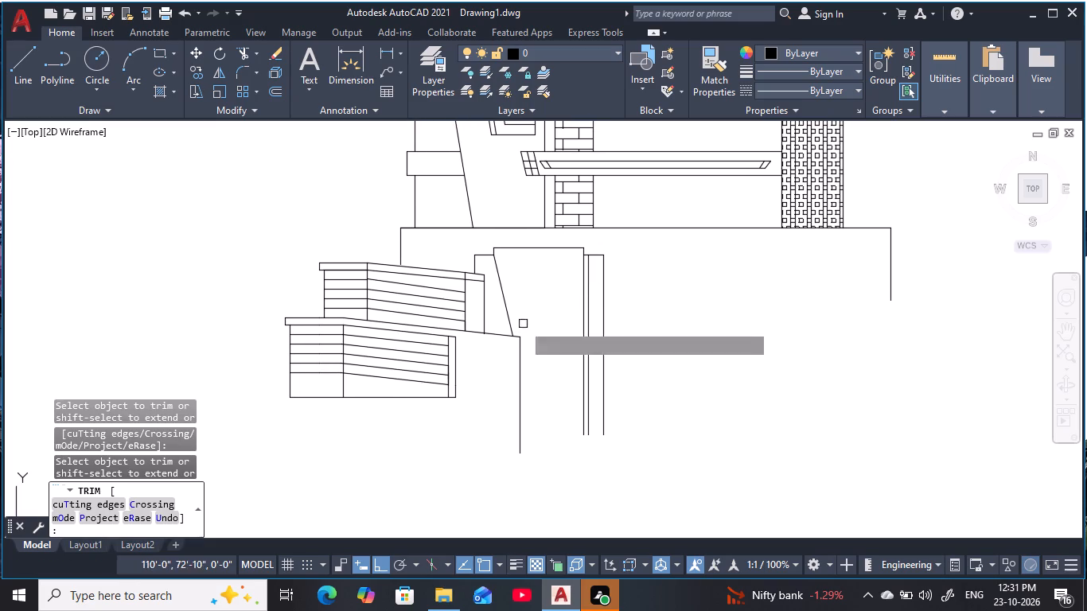
key("Escape")
key("Escape")
key("Escape")
key("Escape")
key("Escape")
key("Escape")
key("Escape")
key("Escape")
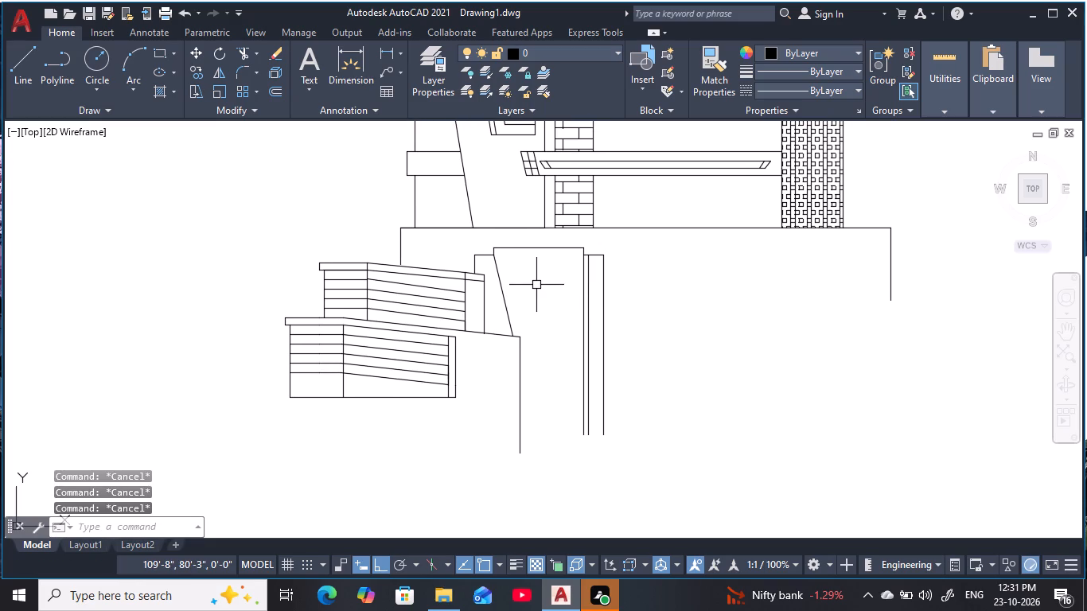
Offset the tall outline's top horizontal downward repeatedly at 2' spacing until the courses pass the lower tier's base level.
type("o")
key("space")
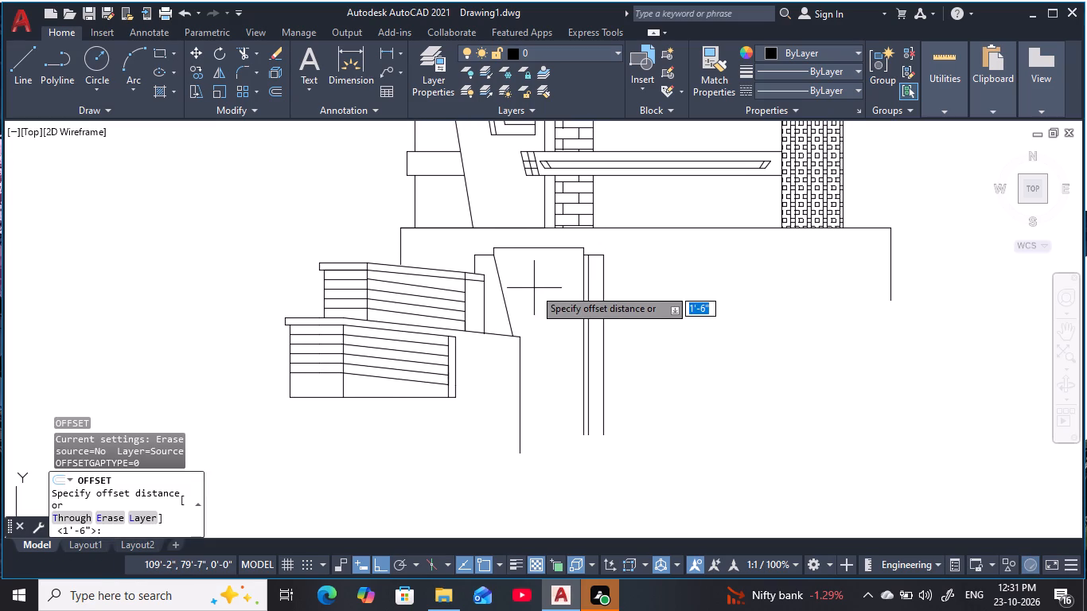
type("2'")
key("space")
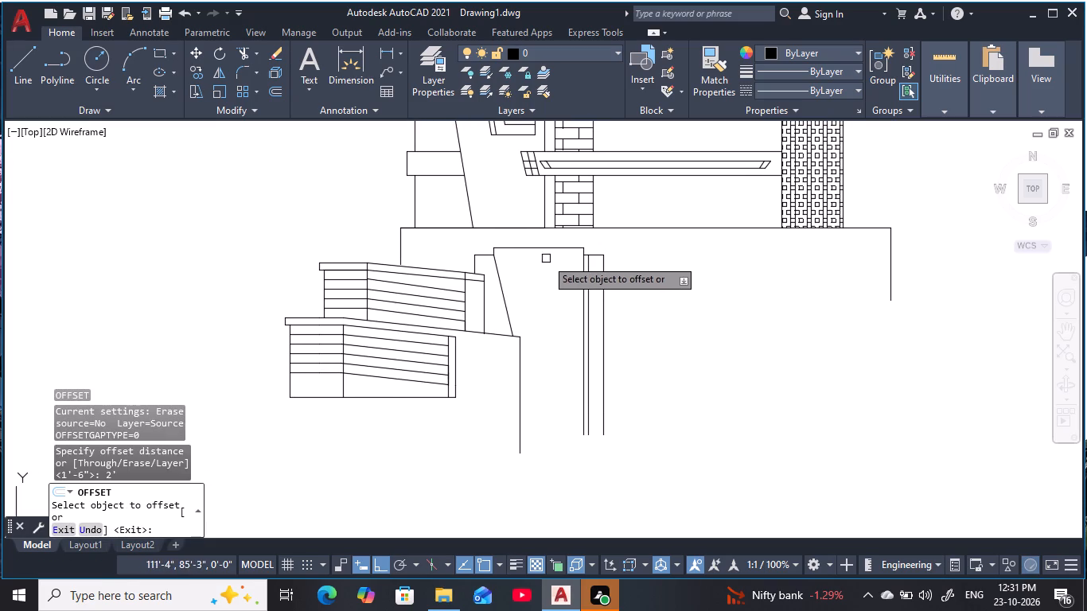
left_click(549, 249)
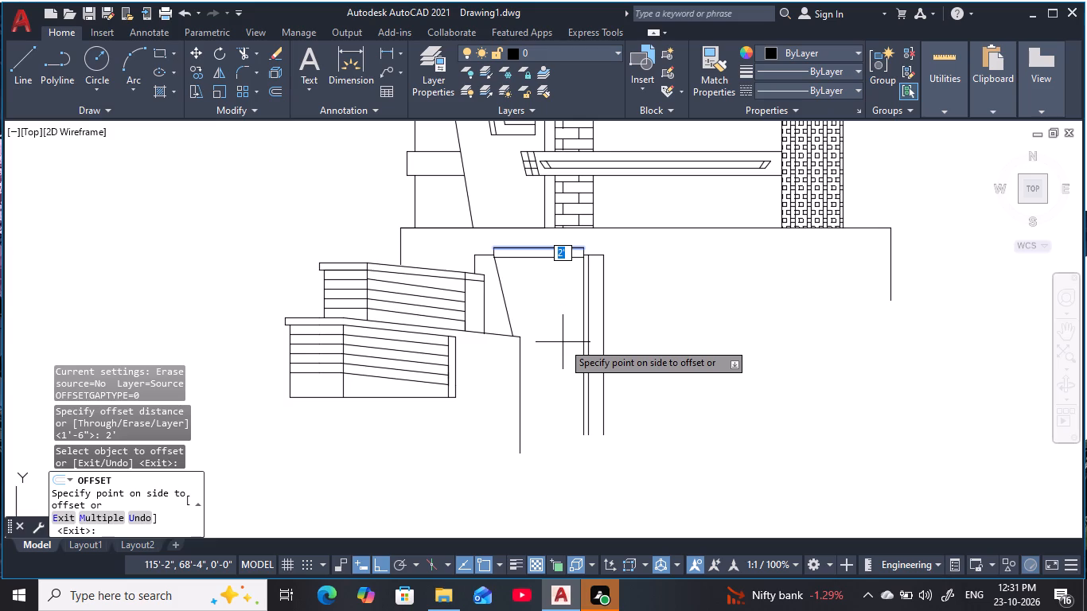
type("m")
key("space")
left_click(556, 365)
left_click(555, 377)
left_click(555, 387)
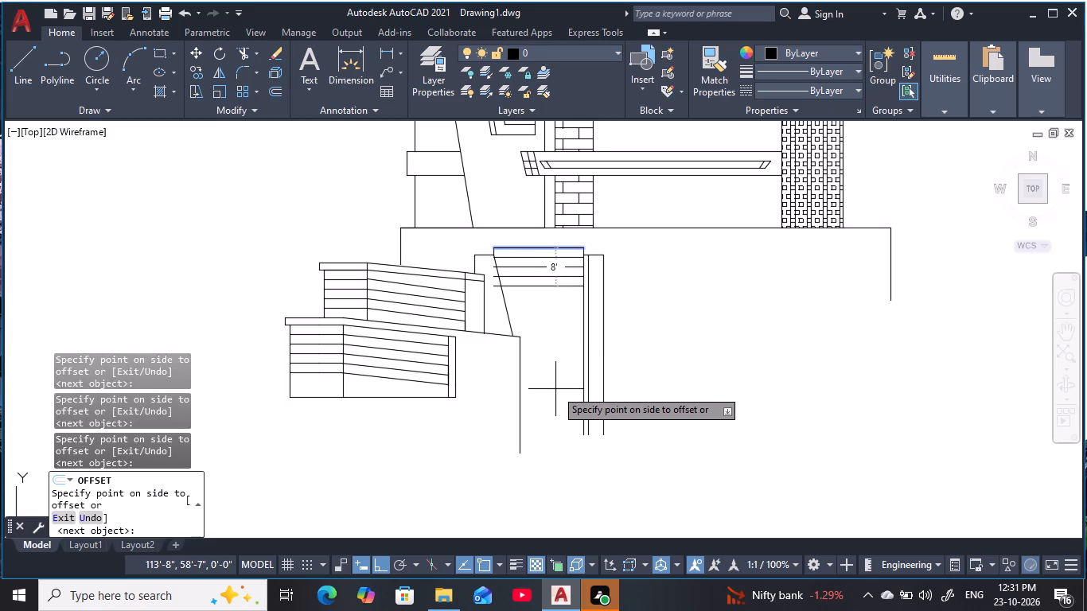
left_click_drag(556, 393, 556, 404)
left_click(556, 404)
middle_click_drag(556, 406, 552, 327)
left_click(553, 336)
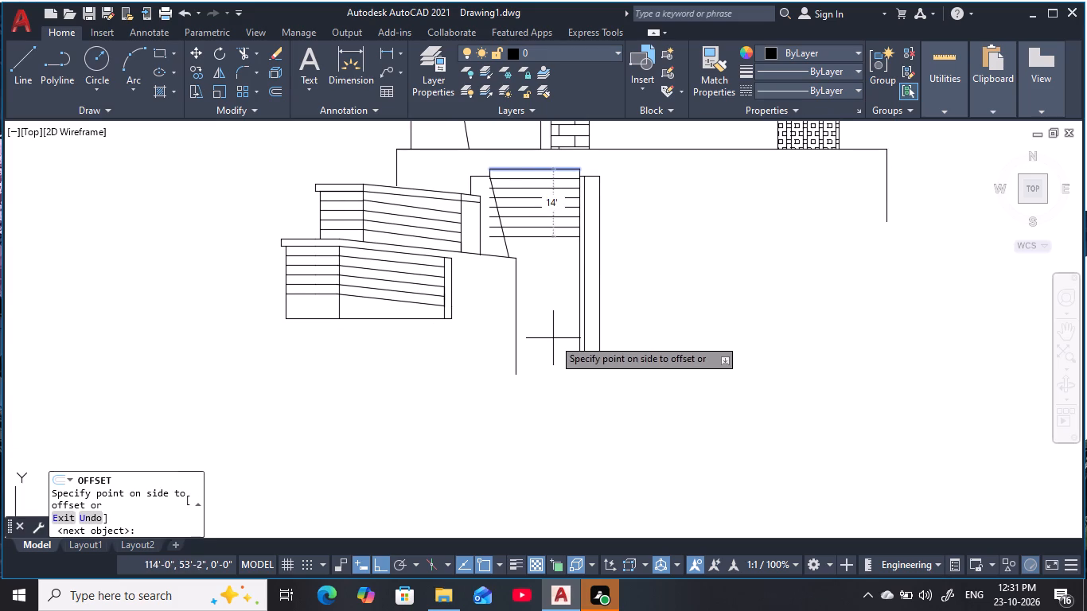
left_click(555, 358)
left_click(561, 378)
double_click(563, 386)
double_click(559, 383)
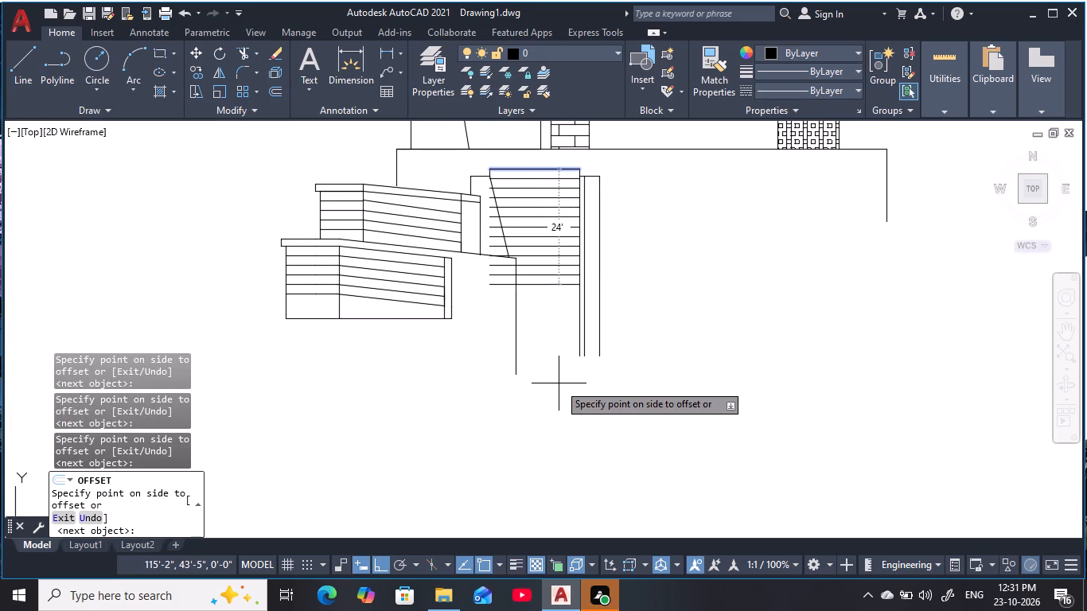
left_click(548, 345)
triple_click(547, 340)
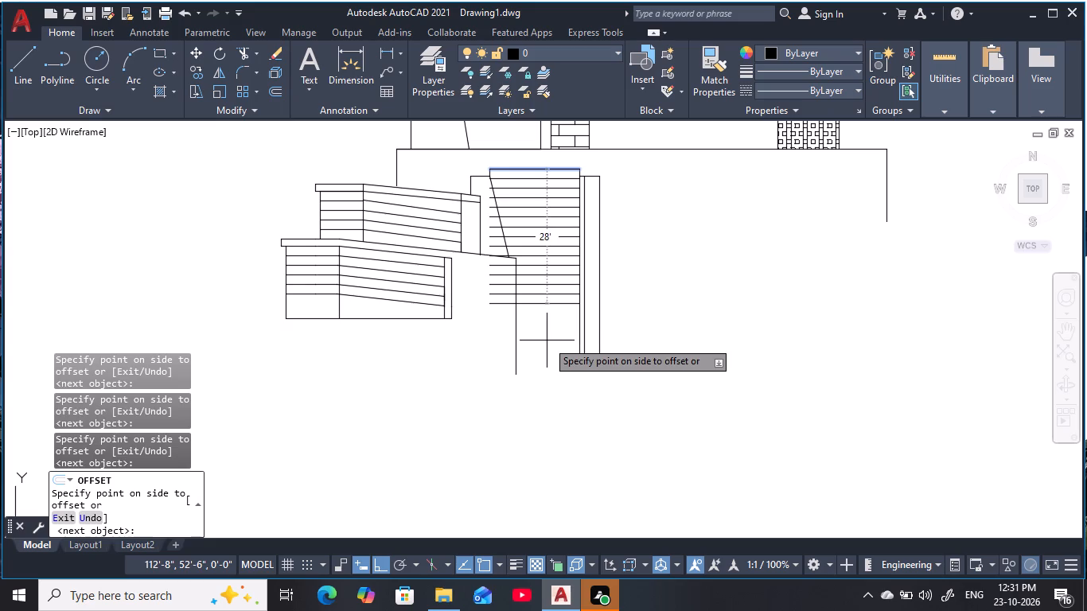
left_click(543, 344)
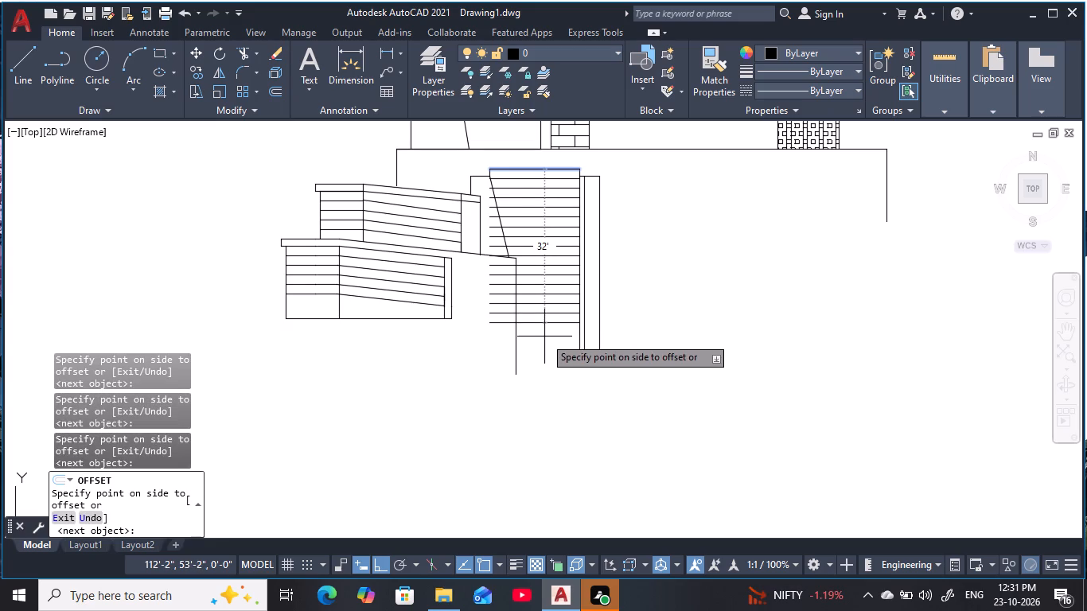
left_click(544, 337)
key("Escape")
key("Escape")
key("Escape")
key("Escape")
key("Escape")
middle_click_drag(499, 325, 503, 354)
key("Escape")
key("Escape")
key("Escape")
scroll(501, 345, "up", 1)
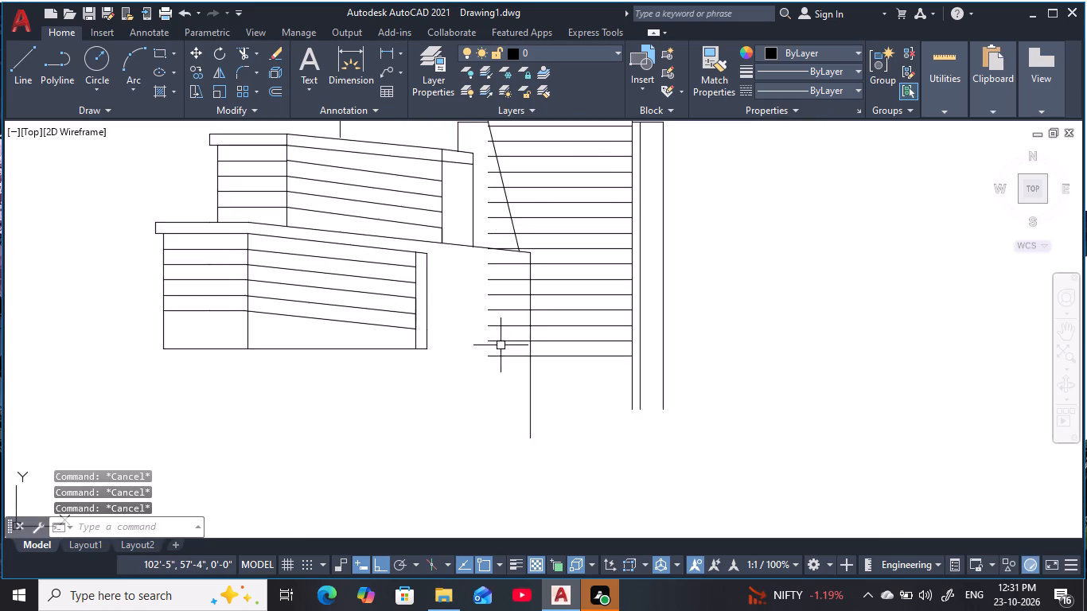
middle_click_drag(501, 345, 477, 345)
key("Escape")
key("Escape")
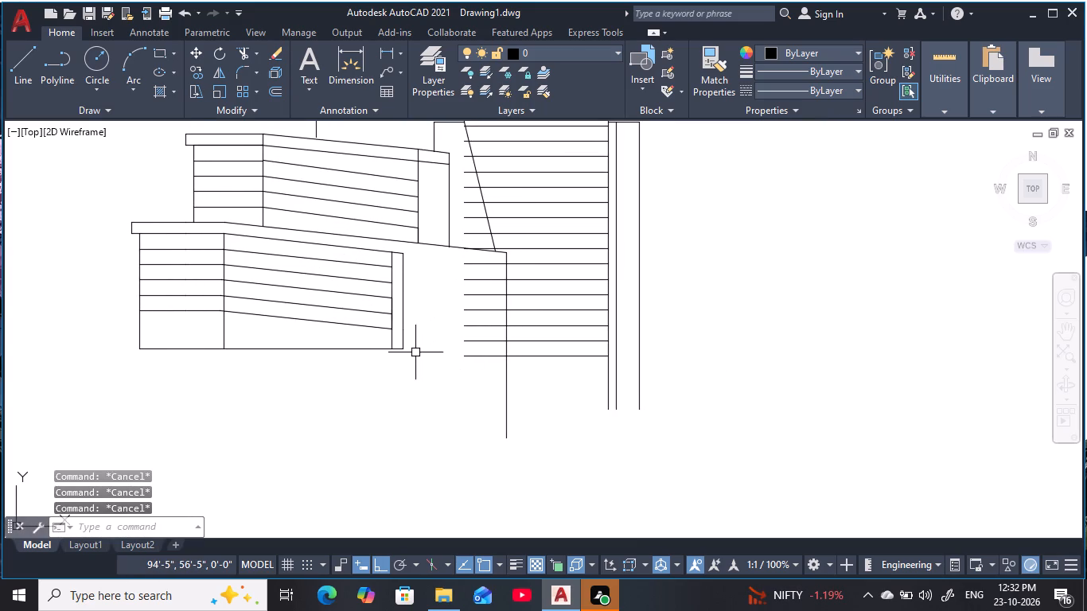
Extend the lower tier's base line to the tall outline's inner right vertical.
type("ex")
key("space")
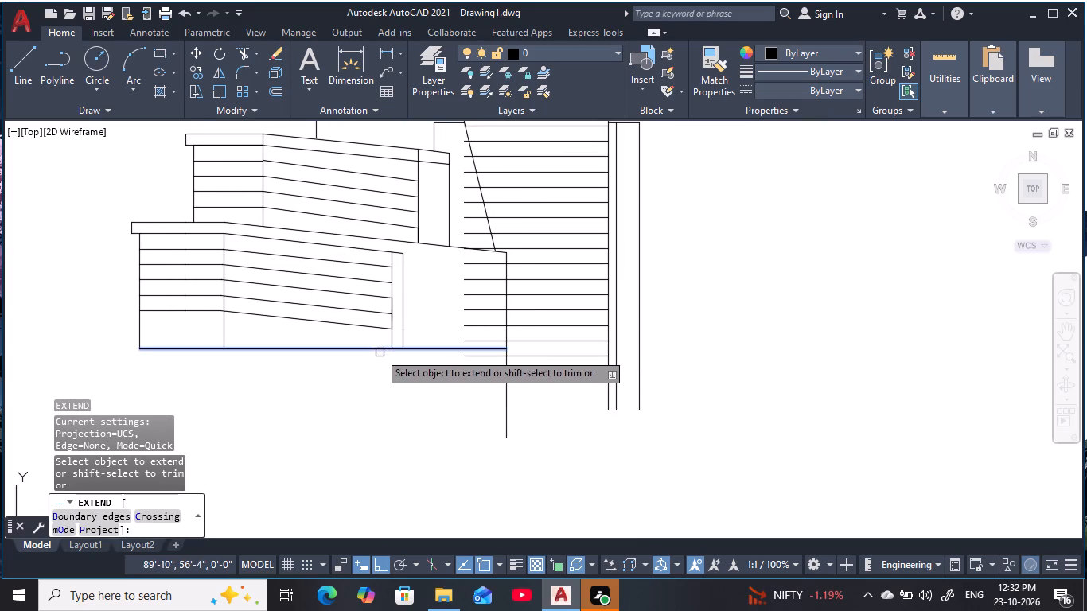
left_click(373, 351)
left_click(478, 350)
key("Escape")
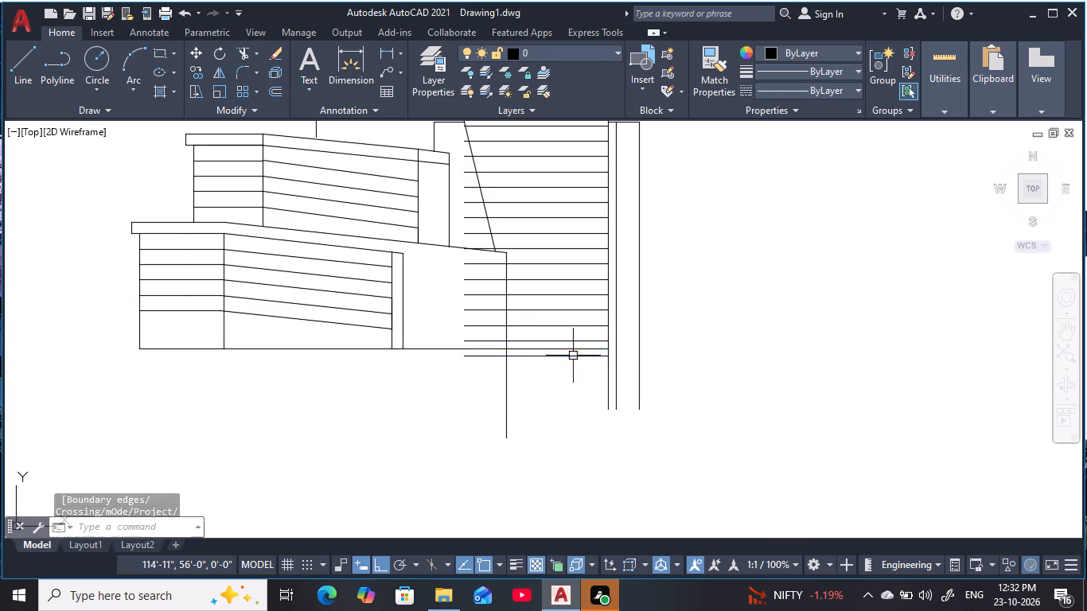
key("Escape")
key("Escape")
Erase the lowest offset course line lying below the extended base line.
left_click(578, 357)
type("e")
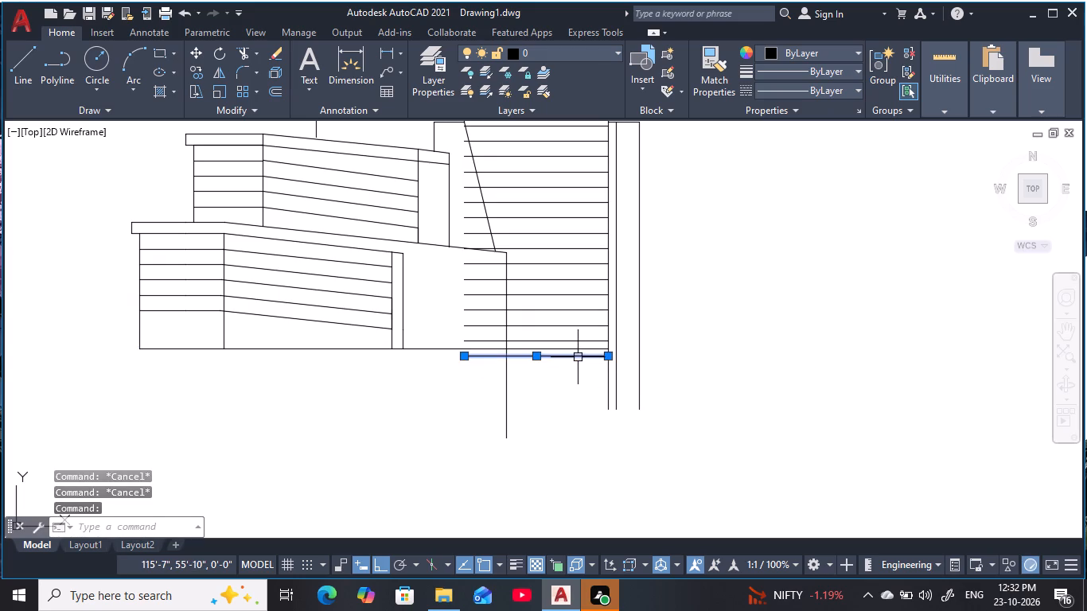
key("space")
key("Escape")
key("Escape")
key("Escape")
Trim the lower course lines projecting left of the vertical below the tapered piece.
type("tr")
key("space")
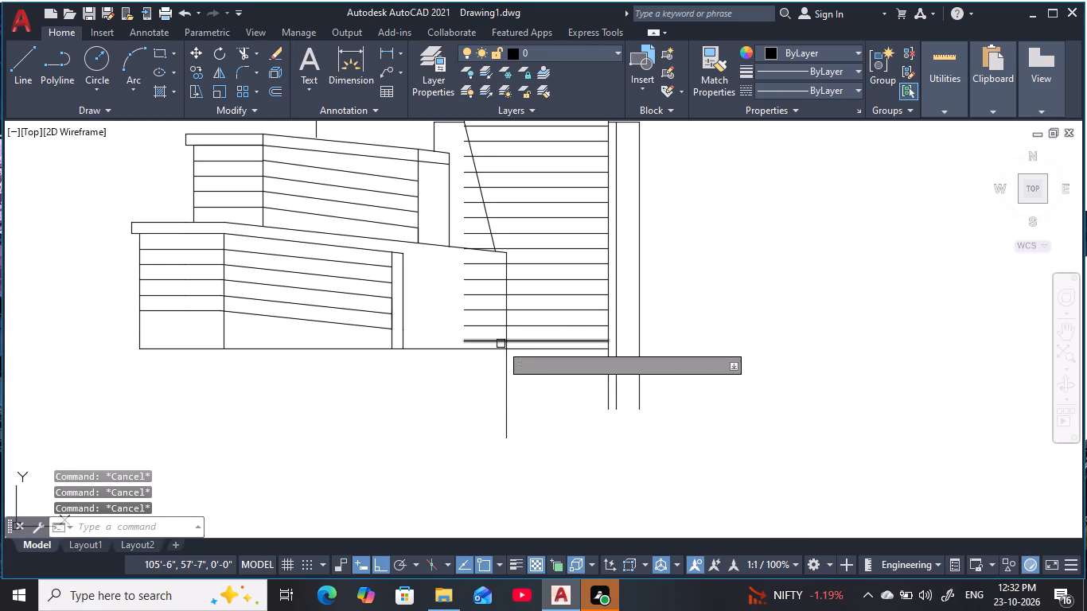
scroll(500, 341, "up", 1)
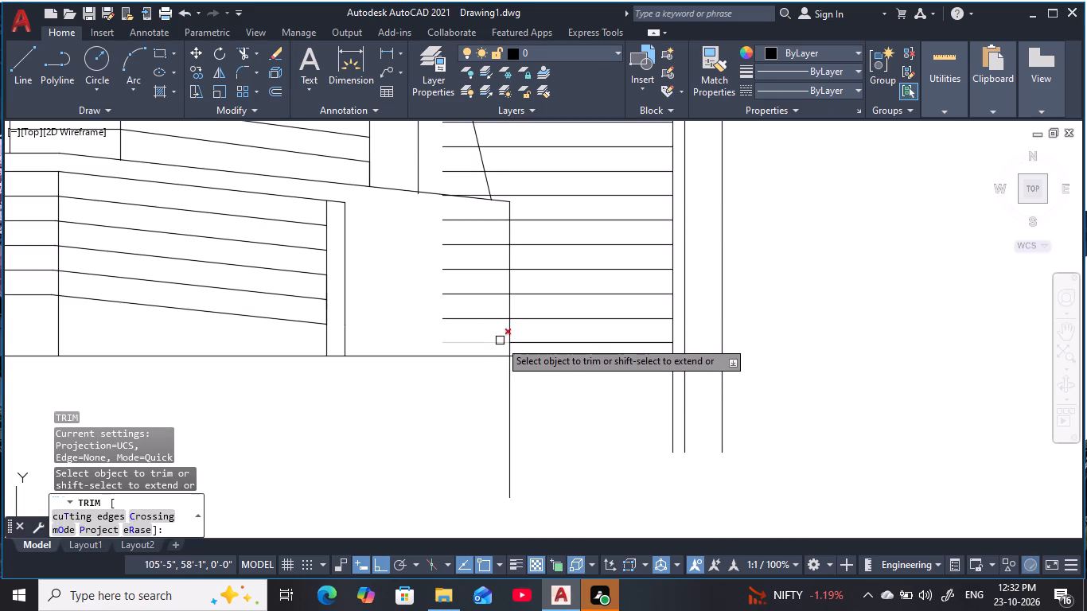
left_click_drag(491, 349, 485, 216)
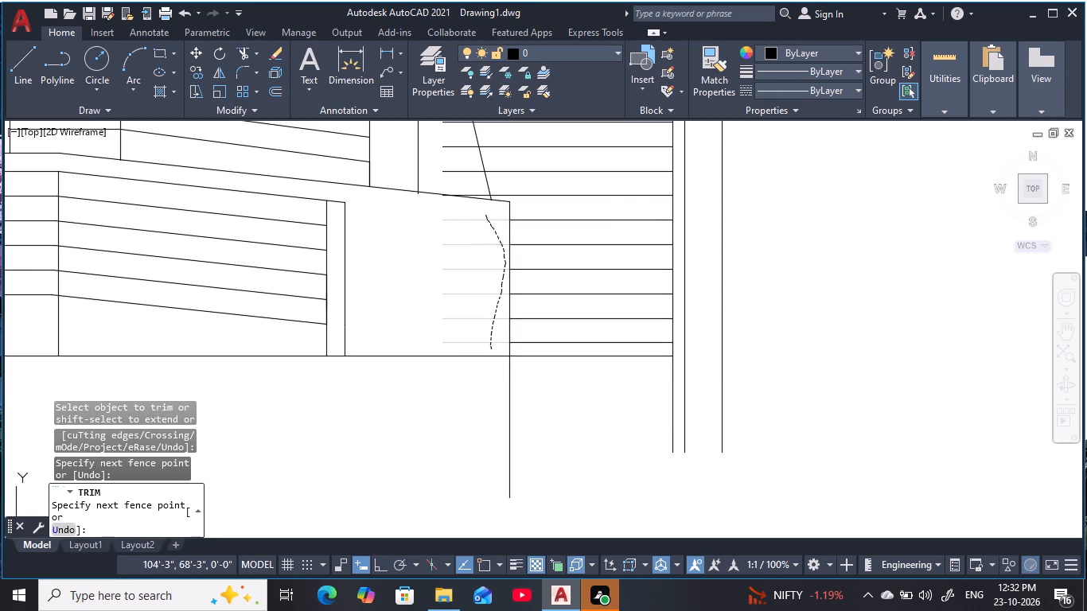
Trim the course line near the slanted edge's foot where it projects left across the sloping bottom edge.
middle_click_drag(483, 222, 512, 414)
scroll(502, 405, "up", 2)
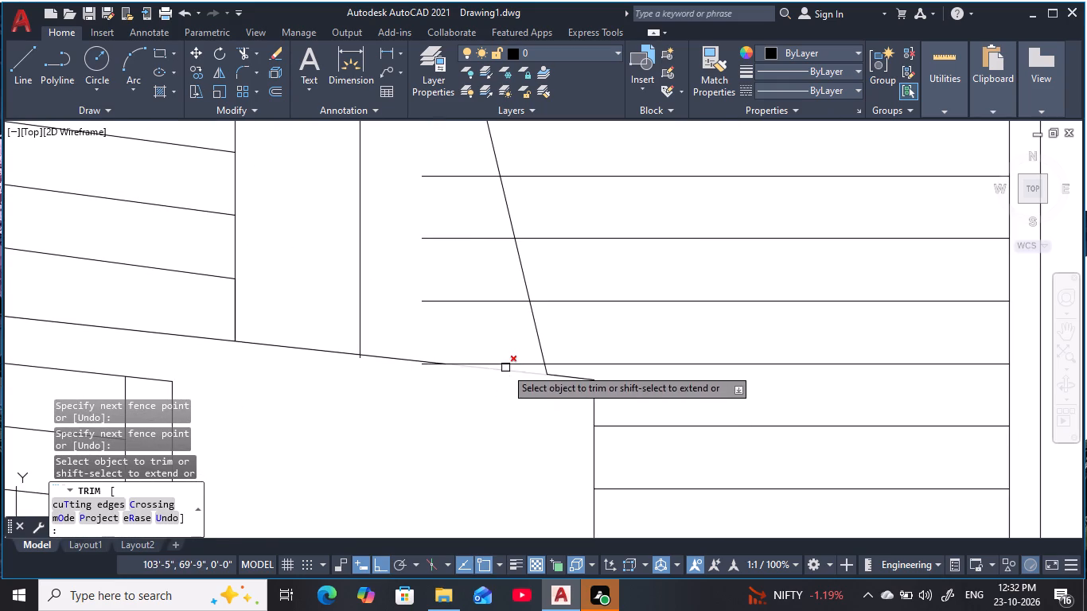
scroll(469, 365, "up", 2)
left_click(500, 361)
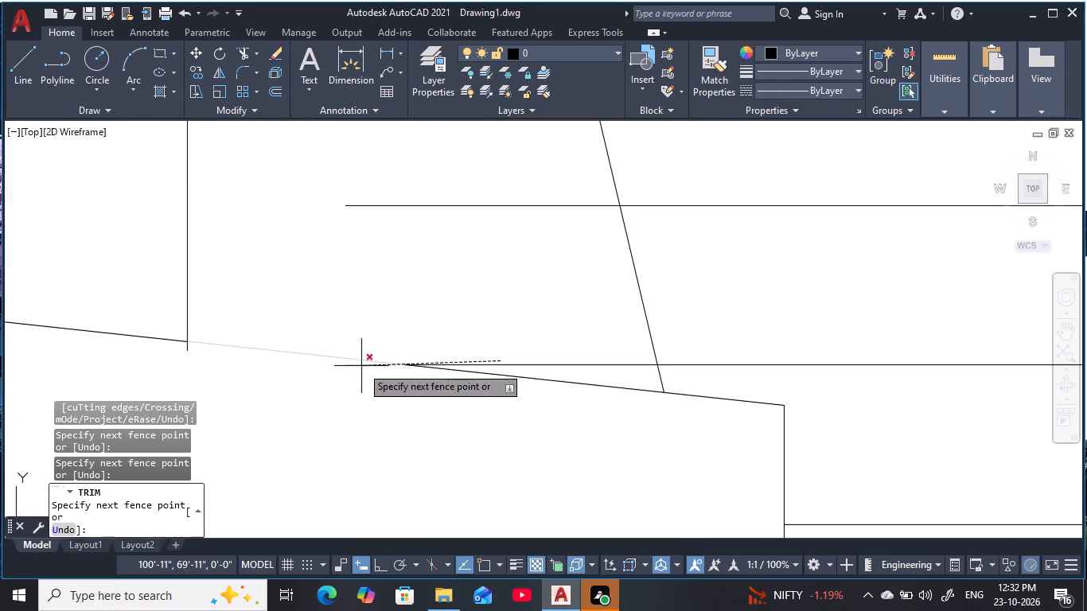
left_click(516, 368)
left_click(364, 367)
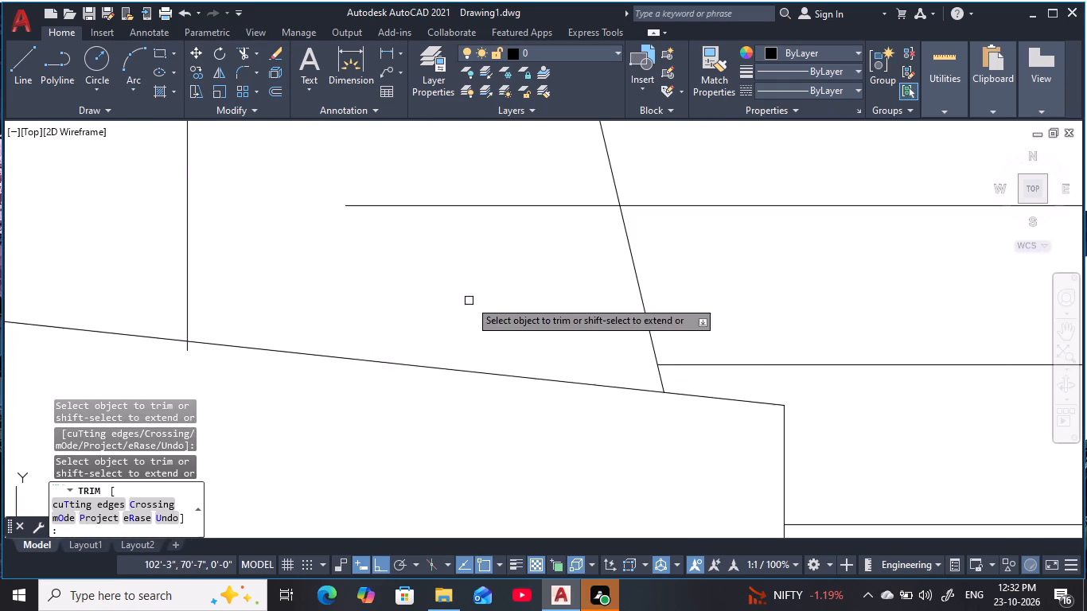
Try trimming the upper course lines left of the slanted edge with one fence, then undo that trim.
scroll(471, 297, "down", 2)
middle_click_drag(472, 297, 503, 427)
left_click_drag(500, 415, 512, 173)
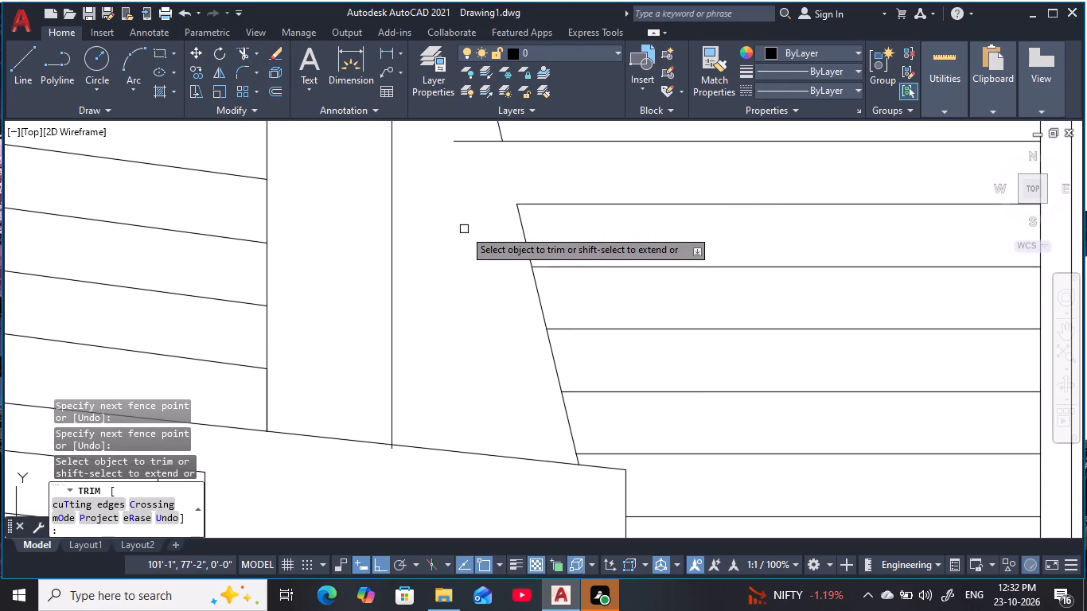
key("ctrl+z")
Trim all remaining upper course lines projecting left of the slanted edge, up to the top of the tall outline.
middle_click_drag(466, 233, 523, 348)
scroll(524, 350, "down", 3)
left_click_drag(523, 350, 520, 339)
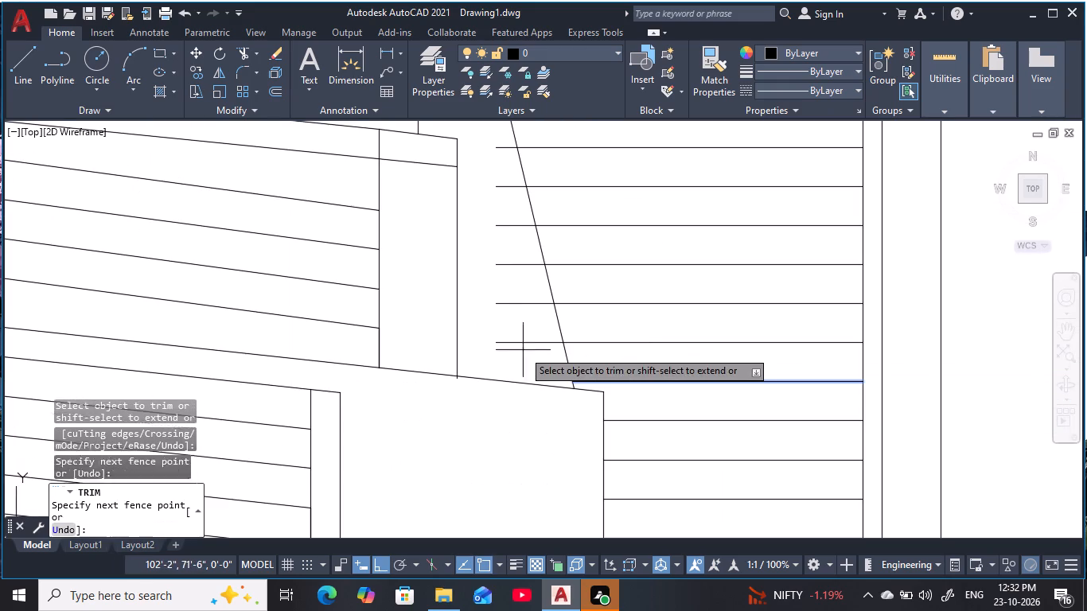
left_click_drag(520, 339, 501, 232)
middle_click_drag(501, 232, 508, 322)
left_click_drag(522, 317, 509, 262)
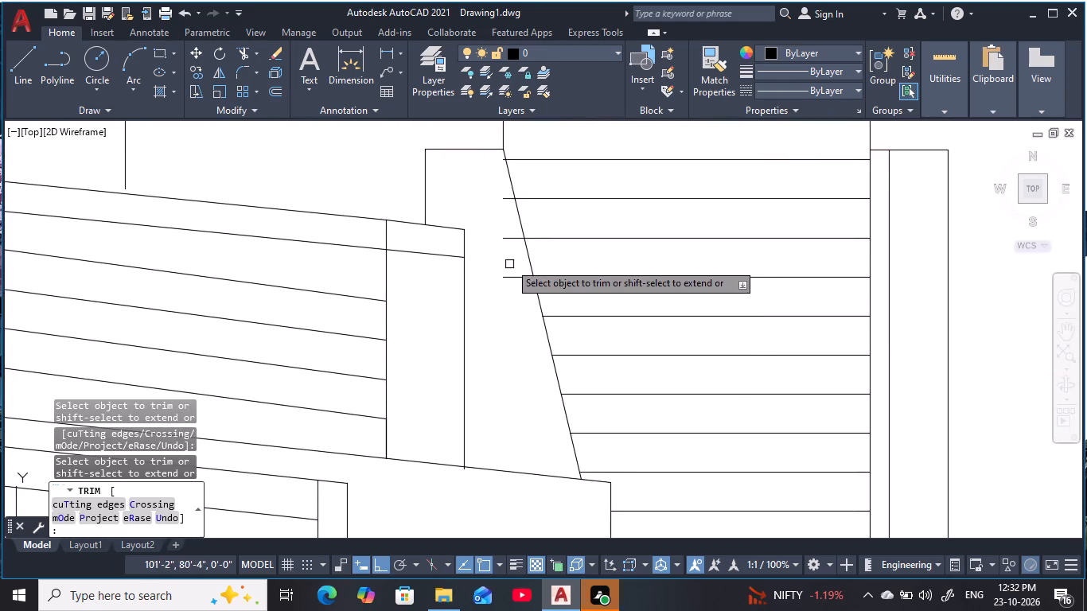
left_click_drag(509, 262, 509, 235)
left_click_drag(509, 235, 517, 283)
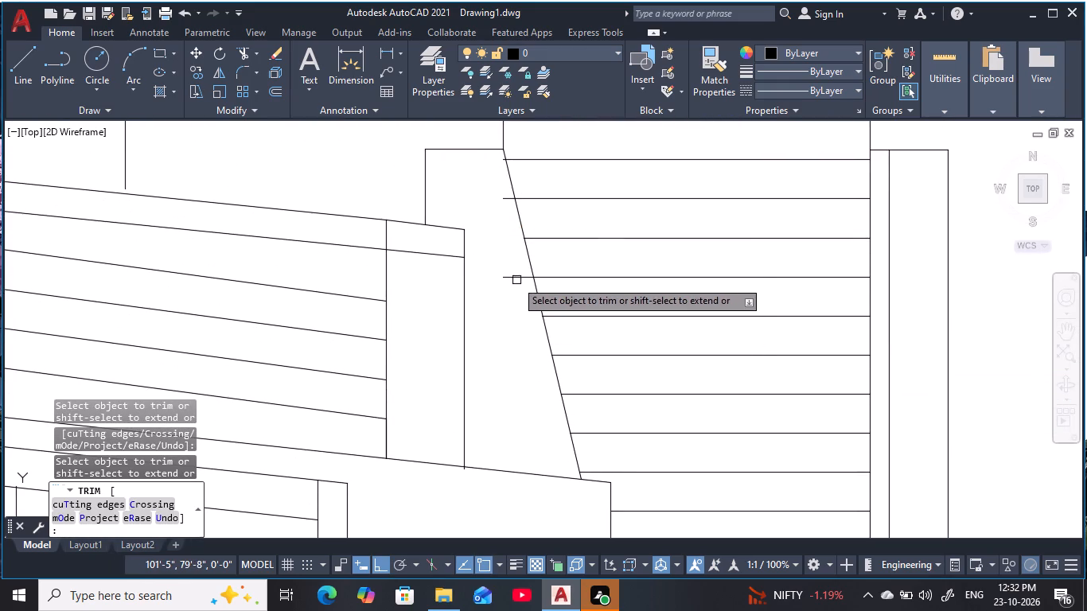
left_click(516, 279)
middle_click_drag(510, 278, 514, 358)
scroll(508, 274, "up", 3)
left_click(523, 295)
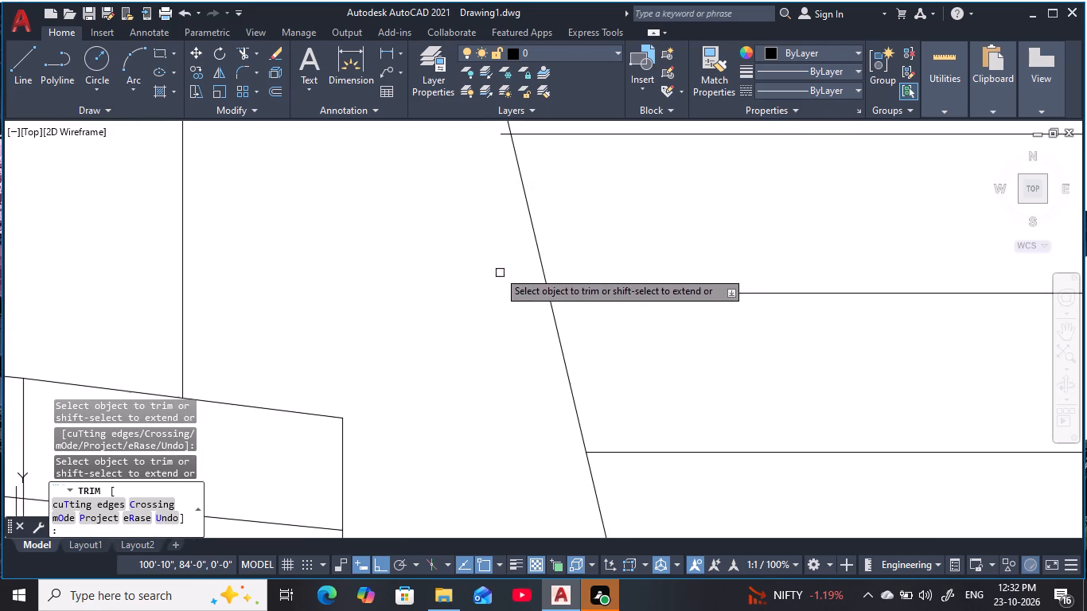
middle_click_drag(494, 267, 545, 490)
scroll(556, 371, "up", 1)
left_click(551, 350)
scroll(667, 441, "down", 5)
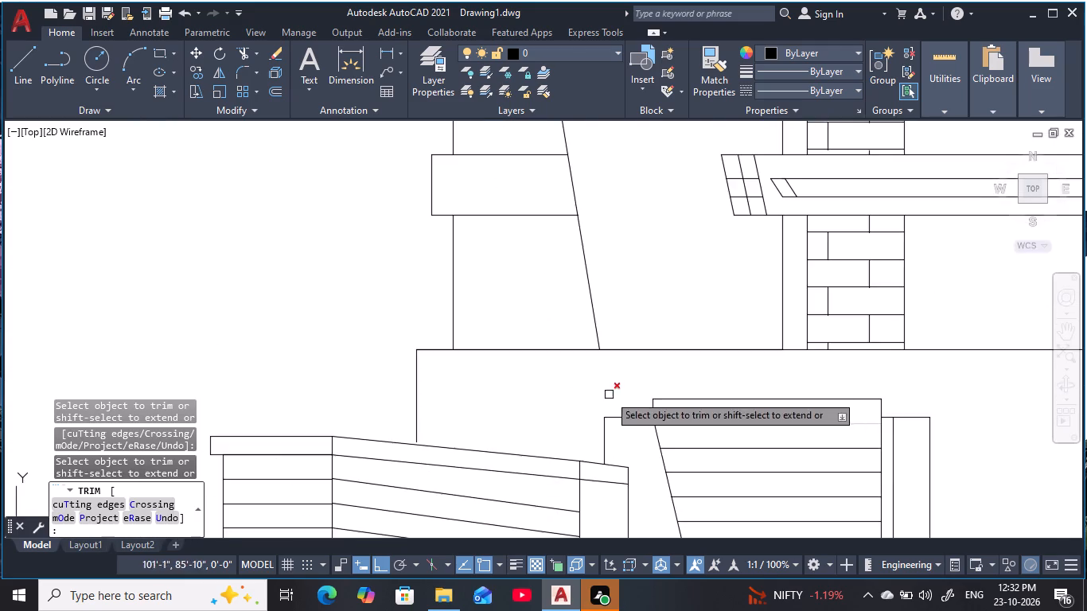
scroll(677, 449, "down", 2)
middle_click_drag(716, 465, 542, 325)
key("Escape")
key("Escape")
middle_click_drag(590, 399, 571, 314)
key("Escape")
key("Escape")
key("Escape")
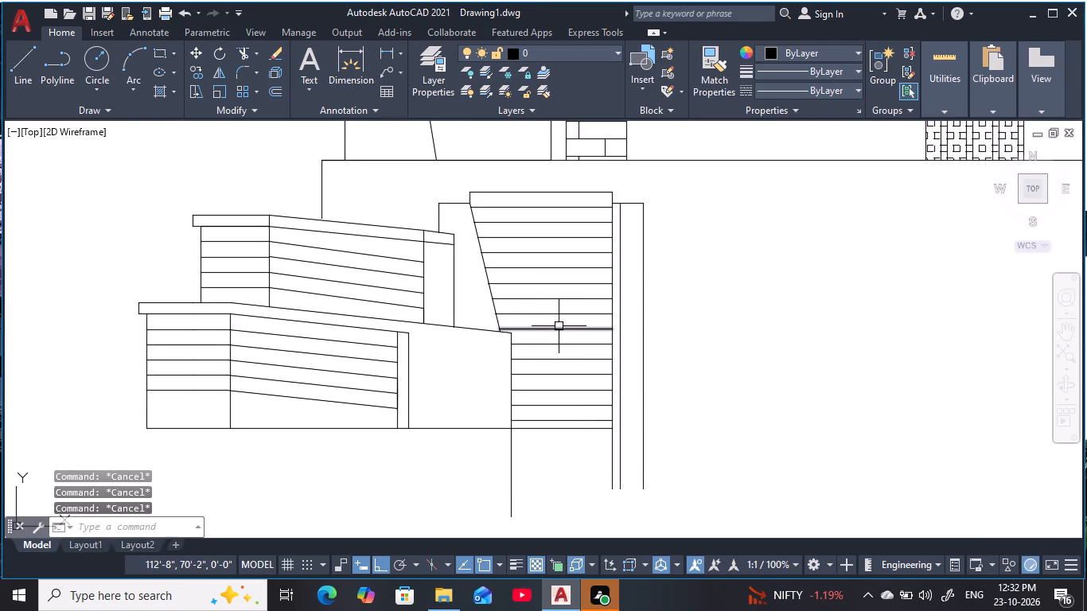
key("Escape")
key("Escape")
key("Escape")
key("Escape")
key("Escape")
key("Escape")
key("Escape")
key("Escape")
key("Escape")
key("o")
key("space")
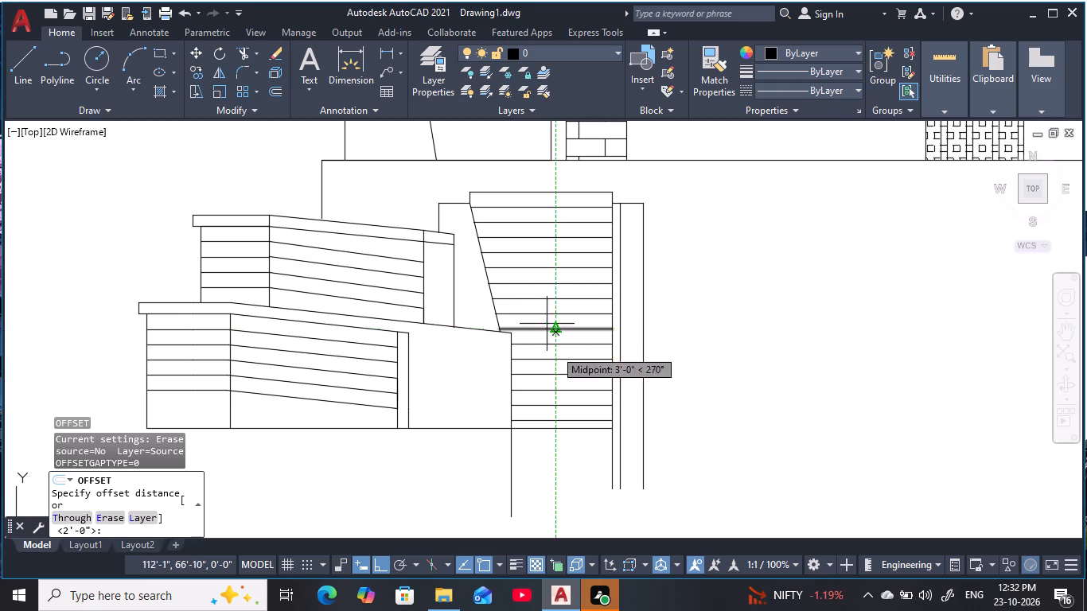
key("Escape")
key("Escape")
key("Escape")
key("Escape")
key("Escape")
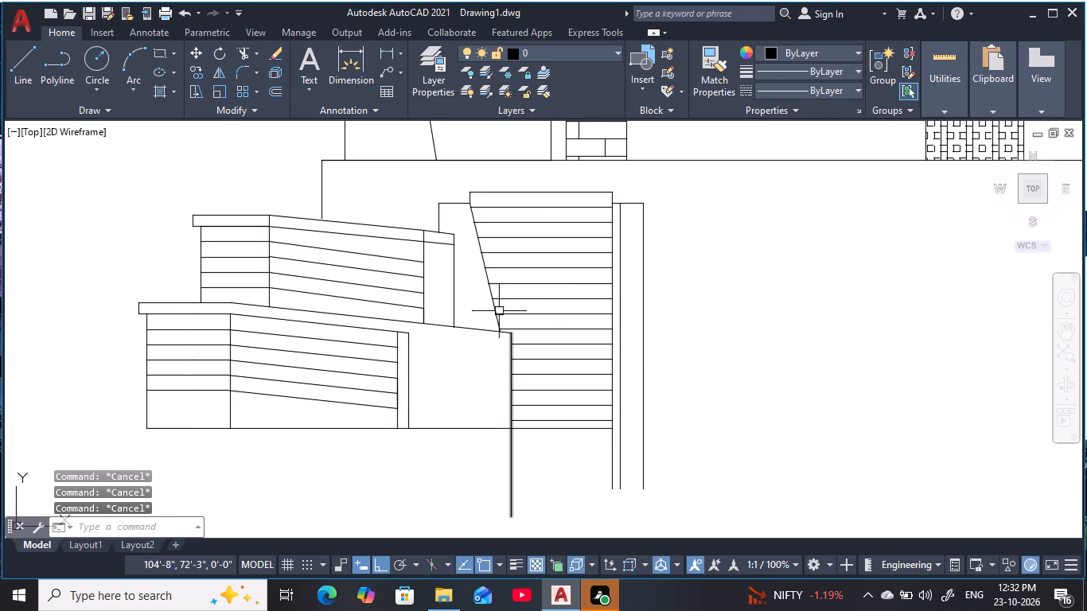
Measure the horizontal distance from the slanted edge's foot to the top of the vertical beside it.
middle_click_drag(497, 288, 506, 320)
scroll(504, 287, "up", 1)
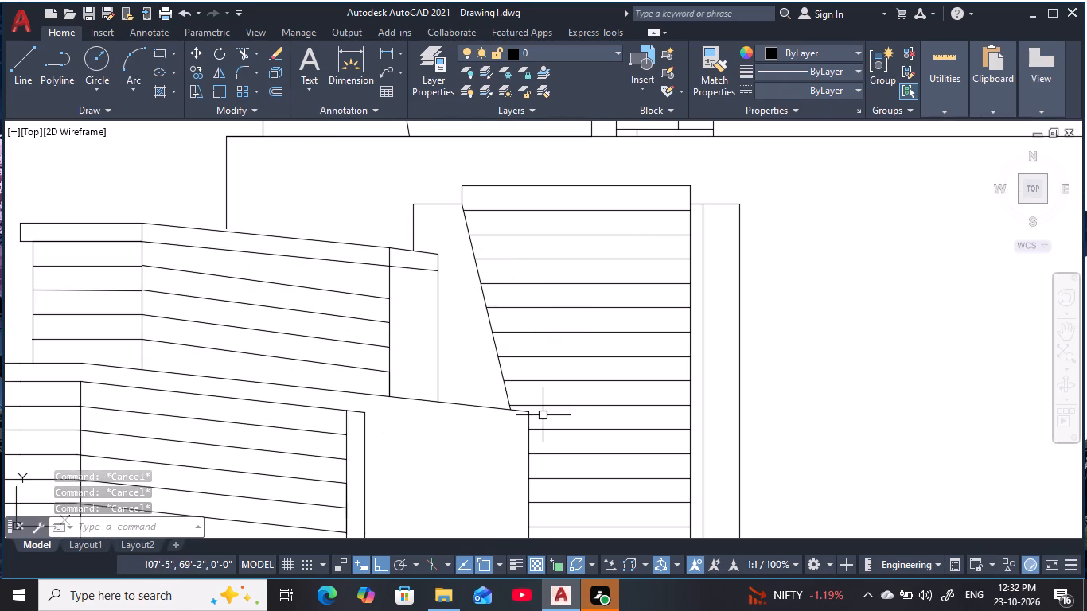
type("dli")
key("space")
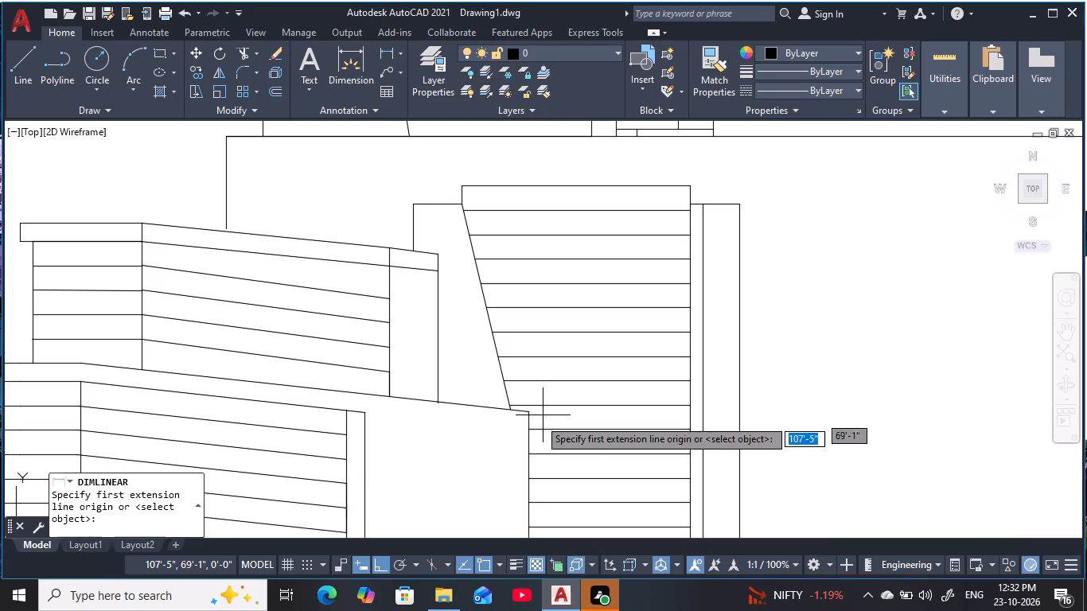
left_click(509, 412)
left_click(532, 415)
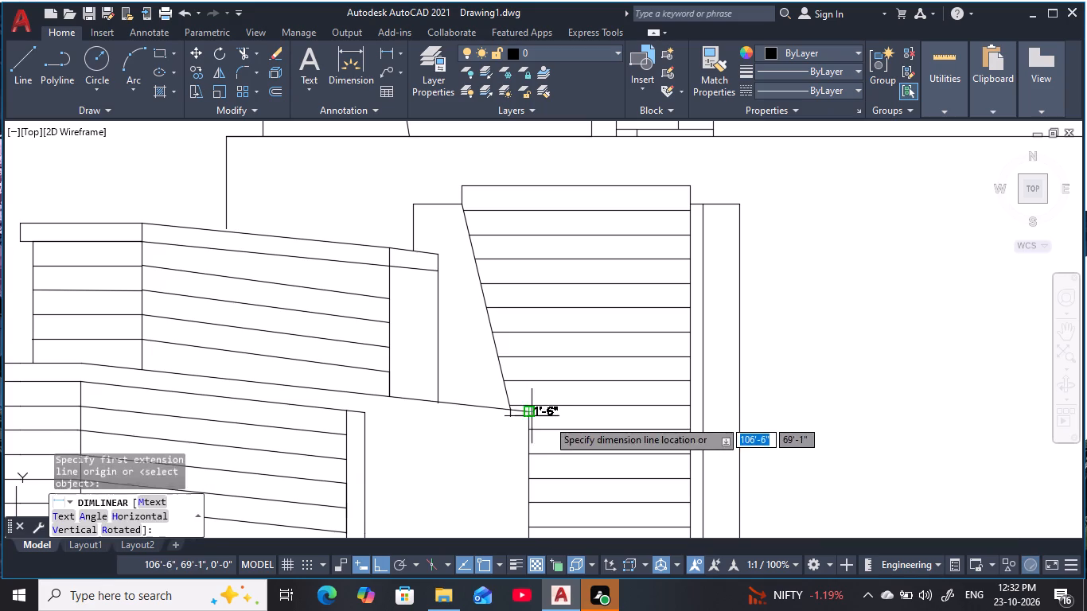
key("Escape")
key("Escape")
key("Escape")
key("Escape")
key("Escape")
key("Escape")
Offset the tall outline's right edge 1'6" leftward, repeating from each new line until five inner verticals are added.
key("o")
key("space")
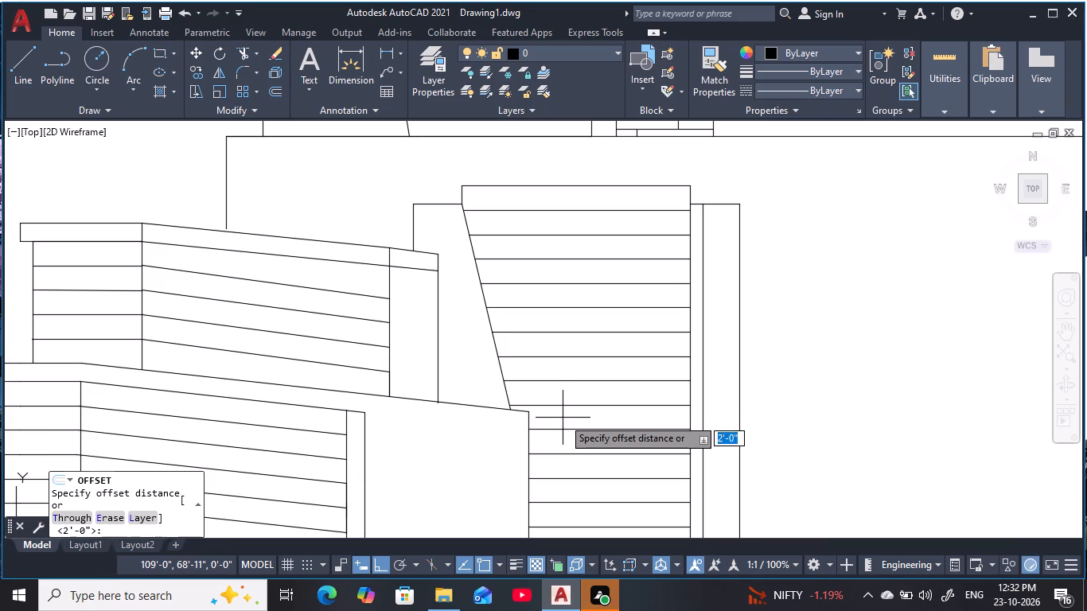
key("1")
key("apostrophe")
type("6")
key("space")
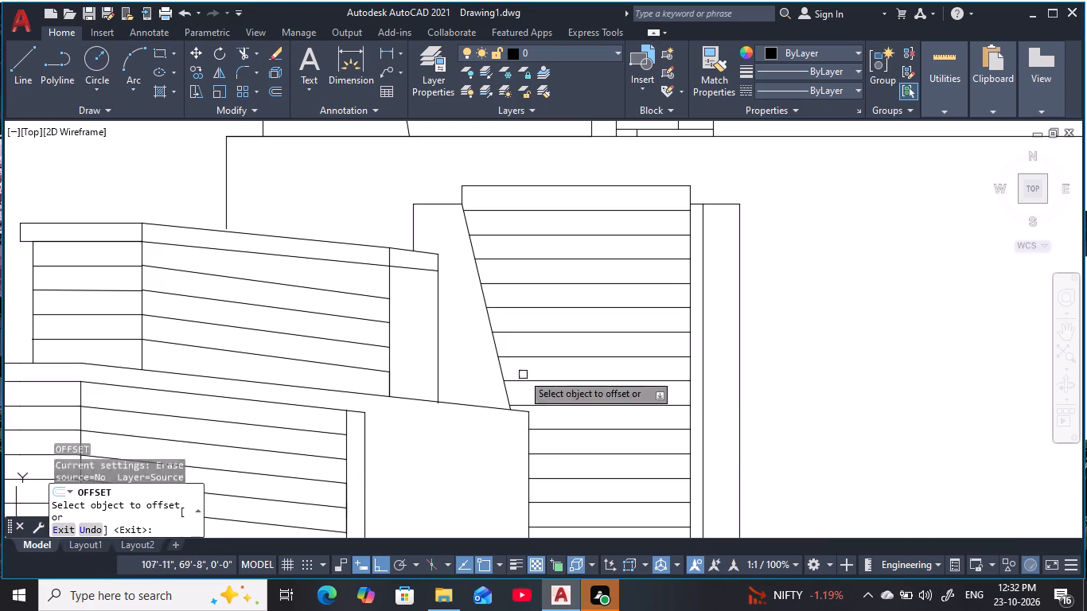
left_click(692, 296)
left_click(590, 321)
left_click(672, 301)
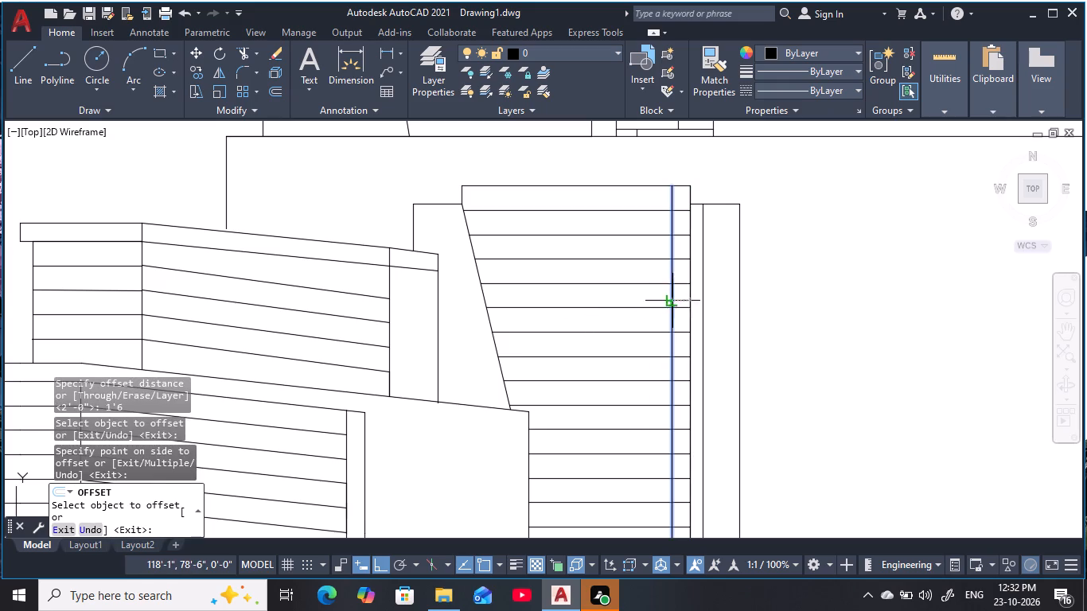
left_click(570, 301)
left_click(653, 298)
left_click(557, 299)
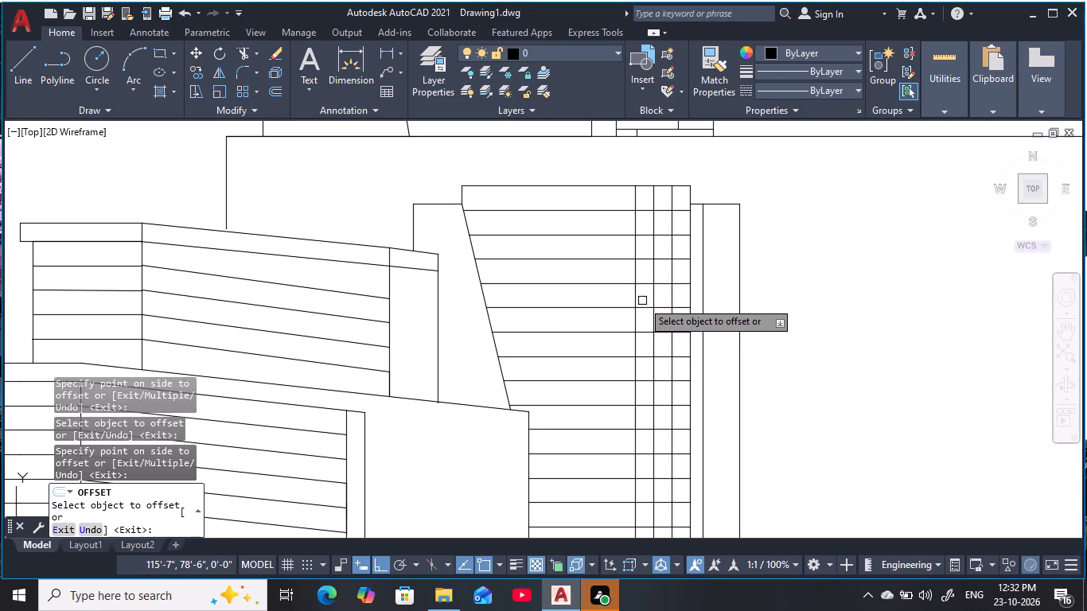
left_click_drag(641, 301, 611, 304)
left_click(631, 304)
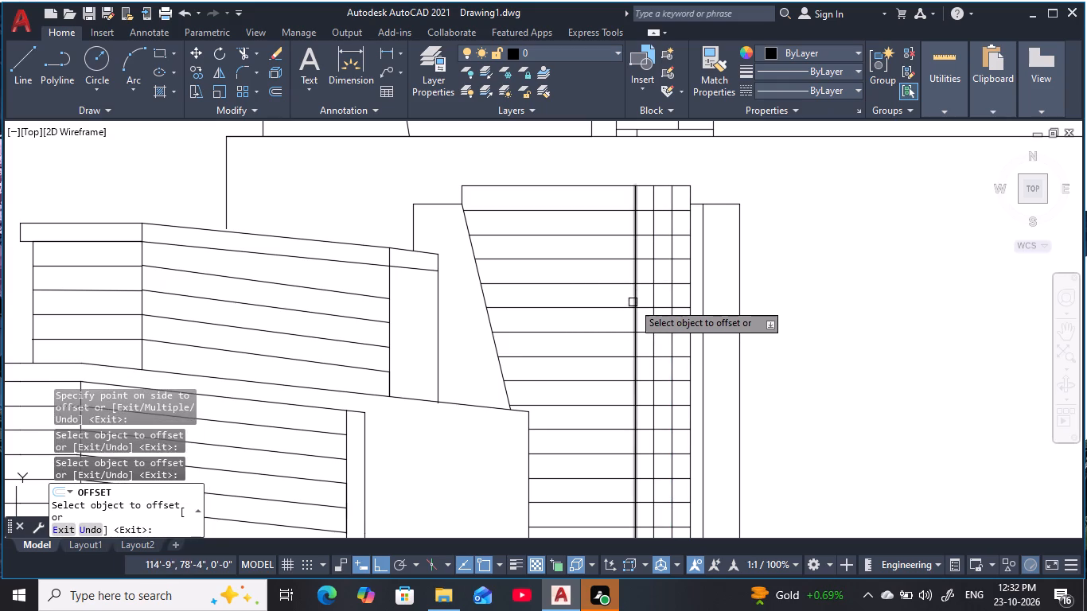
left_click(633, 302)
left_click(564, 302)
left_click(618, 298)
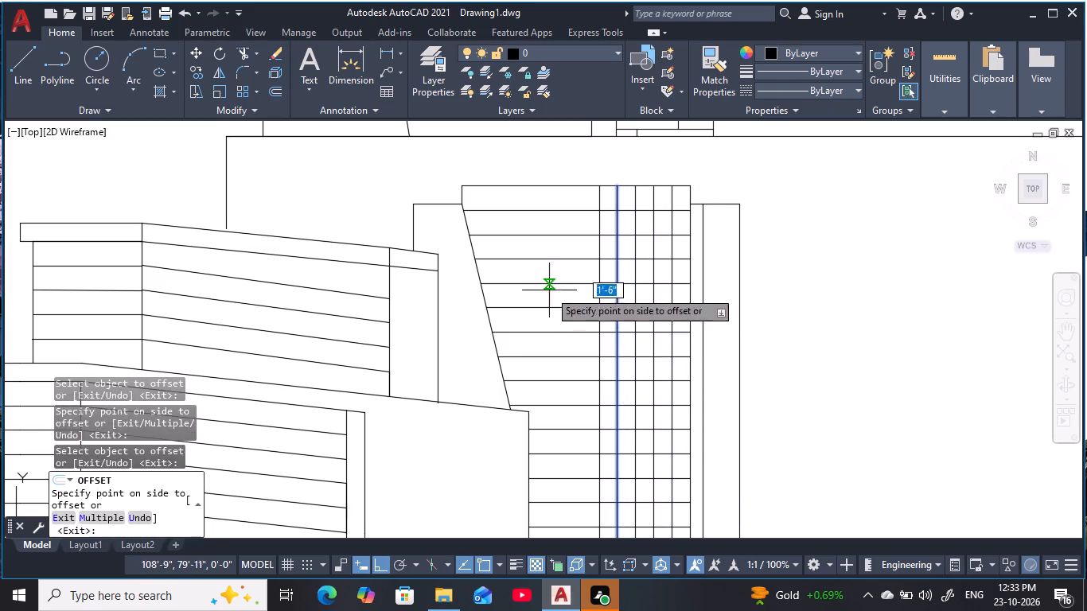
left_click(549, 290)
Continue the 1'6" leftward offsets from the last vertical, adding five more verticals up to the slanted edge's foot.
left_click(601, 294)
left_click(545, 298)
left_click(580, 300)
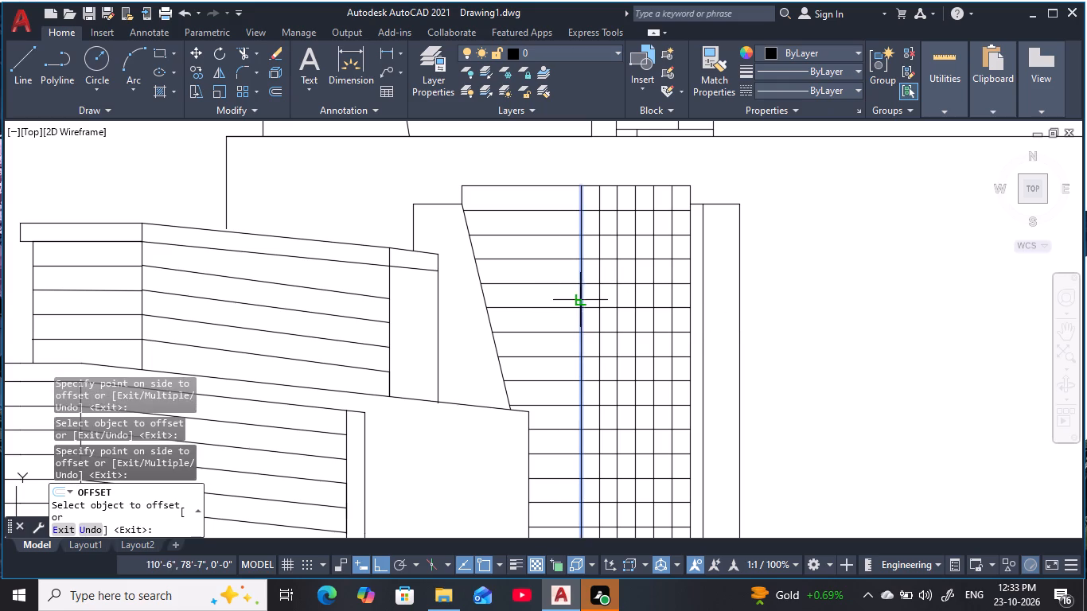
left_click(550, 298)
left_click(565, 301)
left_click(528, 305)
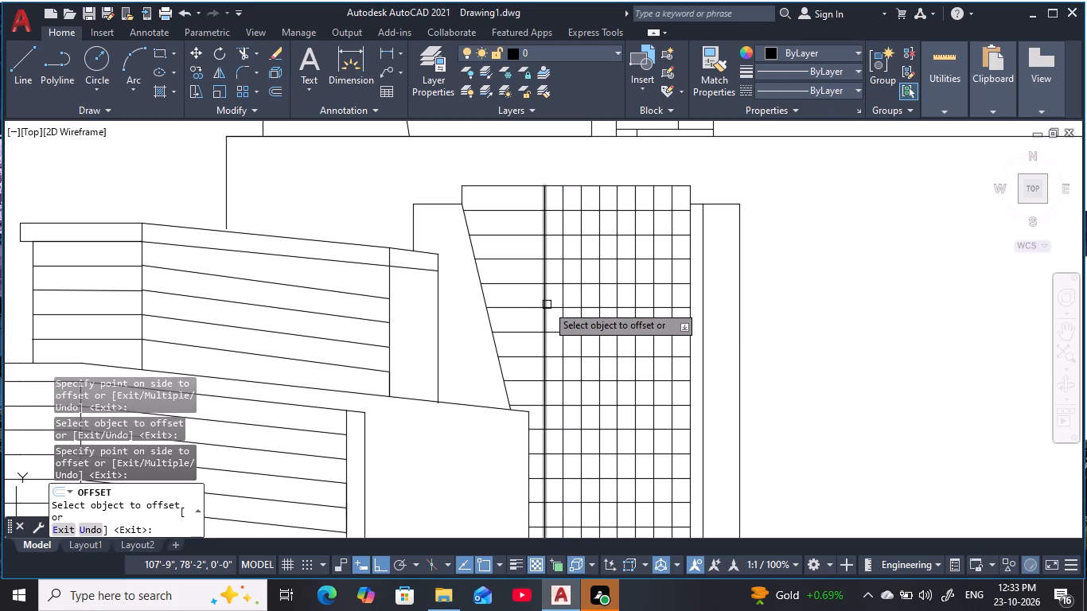
left_click(547, 305)
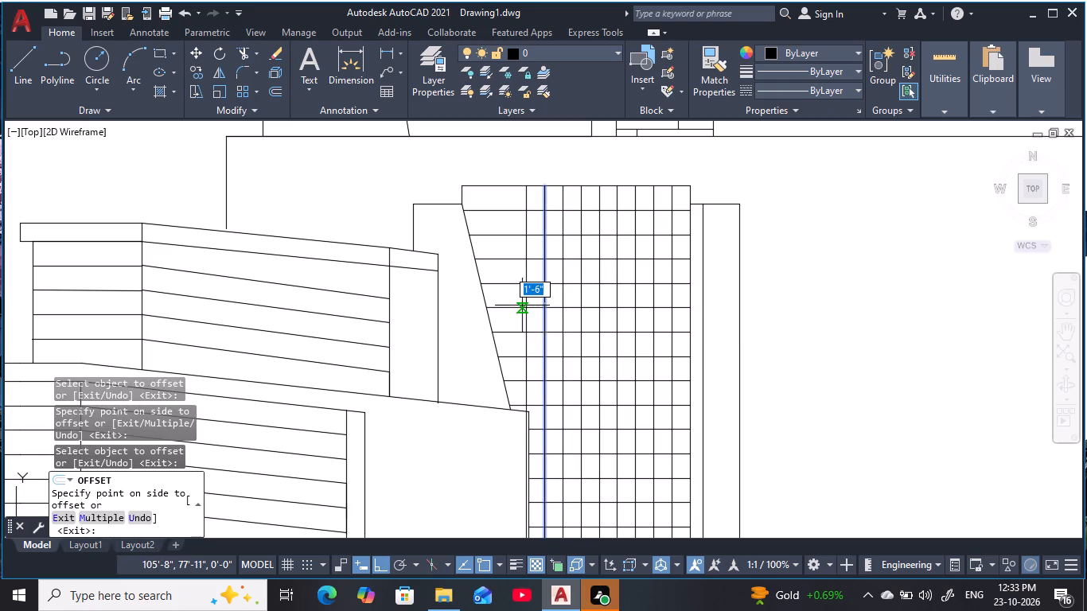
left_click(522, 305)
left_click(525, 304)
left_click(512, 303)
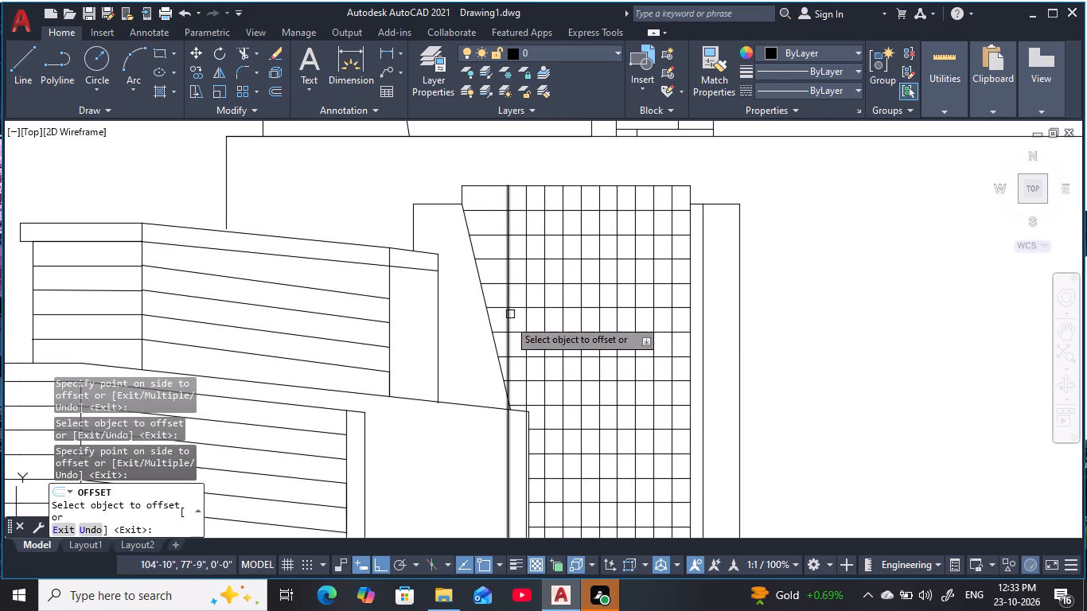
key("Escape")
key("Escape")
key("Escape")
key("Escape")
key("Escape")
key("Escape")
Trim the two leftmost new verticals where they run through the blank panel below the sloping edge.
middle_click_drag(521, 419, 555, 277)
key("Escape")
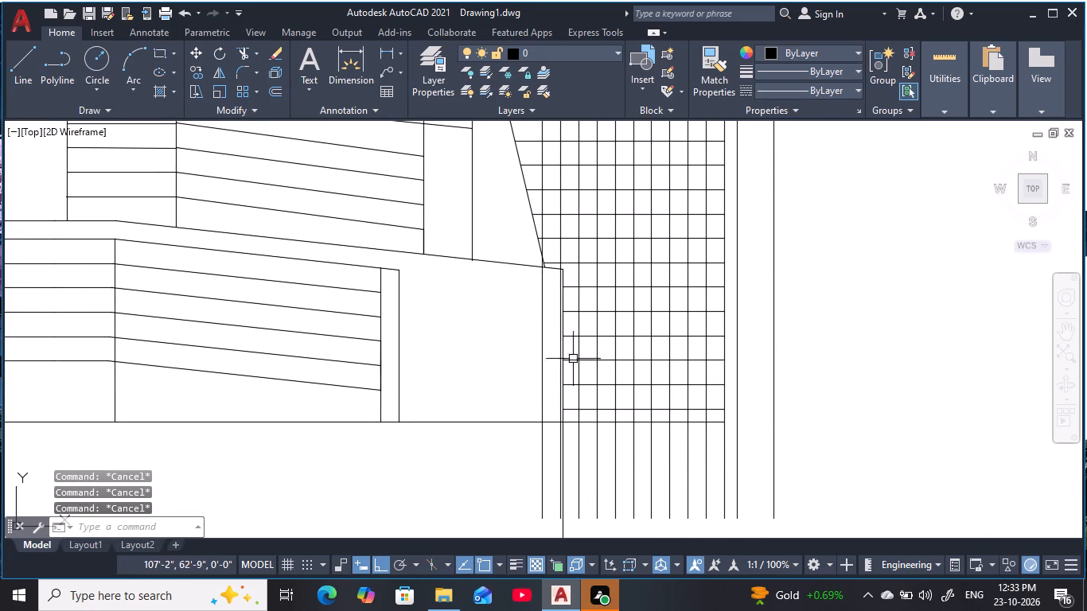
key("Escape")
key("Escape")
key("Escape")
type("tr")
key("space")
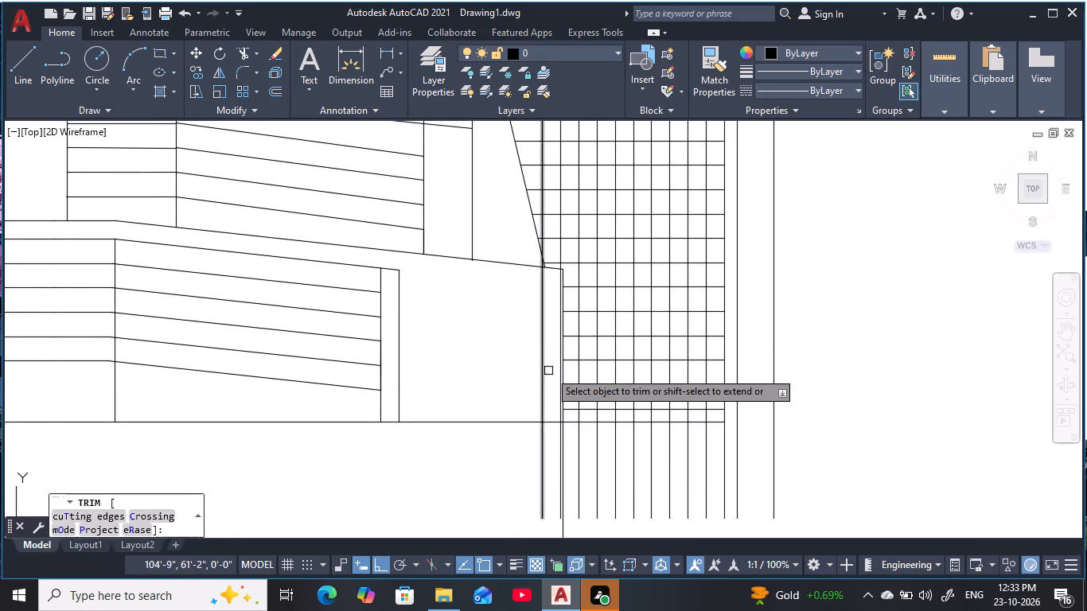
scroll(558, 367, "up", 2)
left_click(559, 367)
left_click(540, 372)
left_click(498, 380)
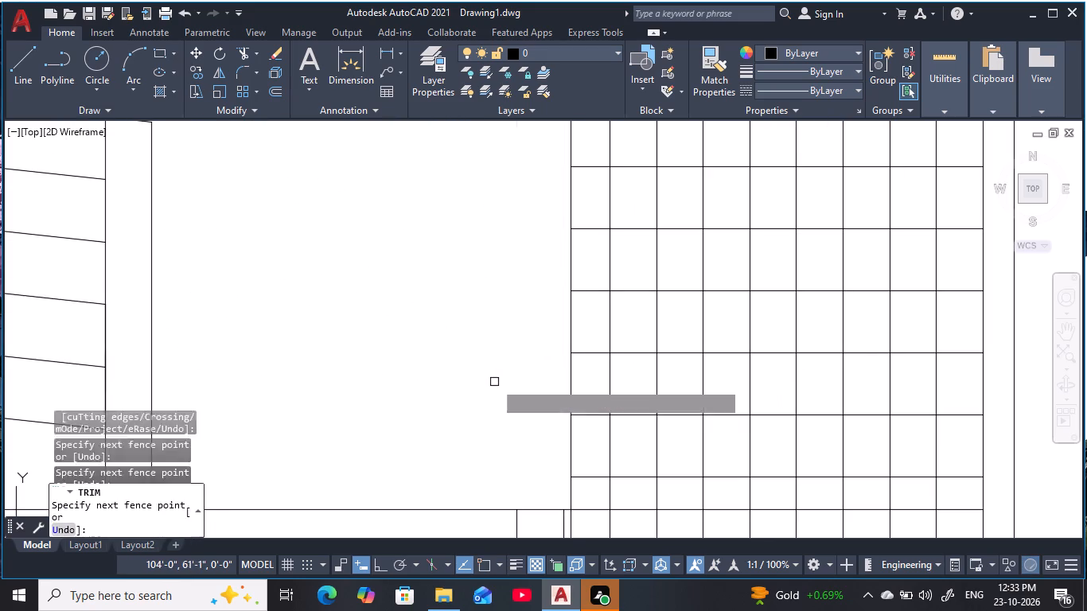
Trim the tails of the same two verticals below the horizontal base line.
scroll(497, 357, "down", 2)
middle_click_drag(495, 354, 546, 232)
scroll(582, 331, "up", 3)
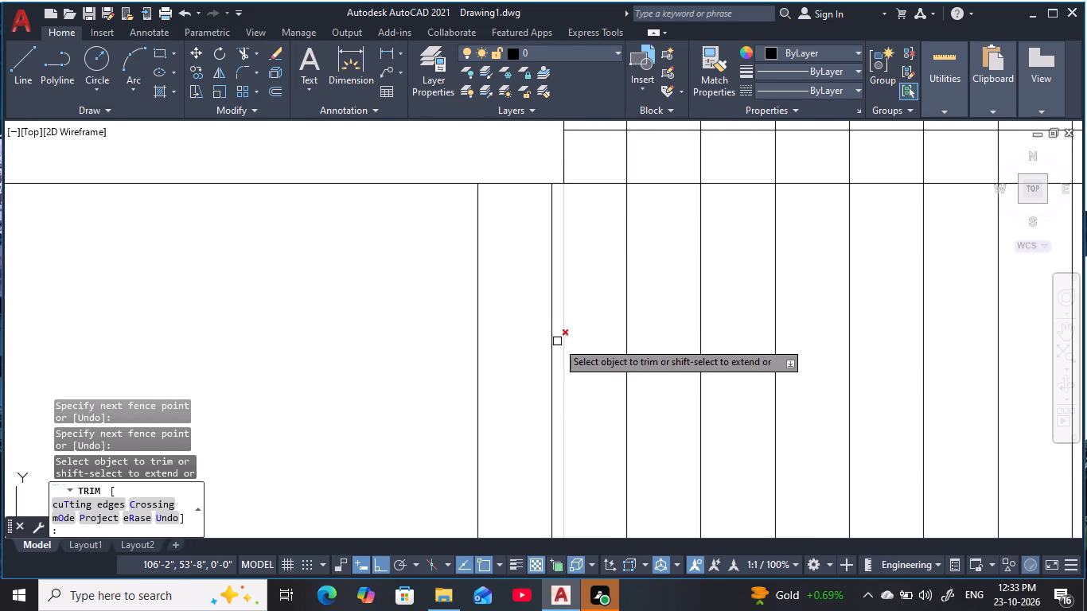
left_click(553, 345)
left_click(496, 361)
left_click(450, 364)
scroll(493, 352, "down", 4)
middle_click_drag(493, 352, 476, 344)
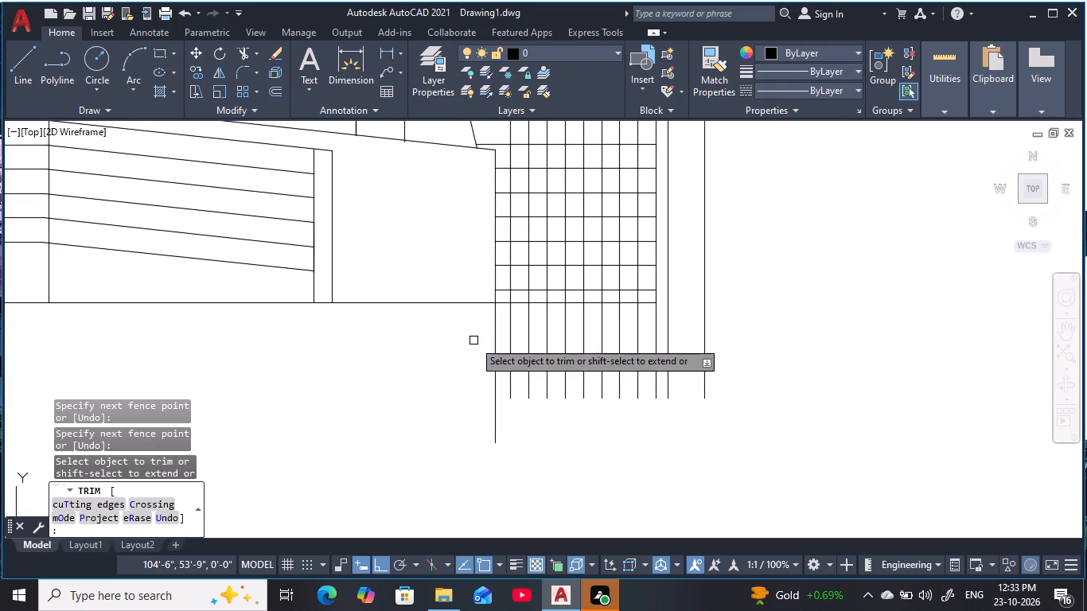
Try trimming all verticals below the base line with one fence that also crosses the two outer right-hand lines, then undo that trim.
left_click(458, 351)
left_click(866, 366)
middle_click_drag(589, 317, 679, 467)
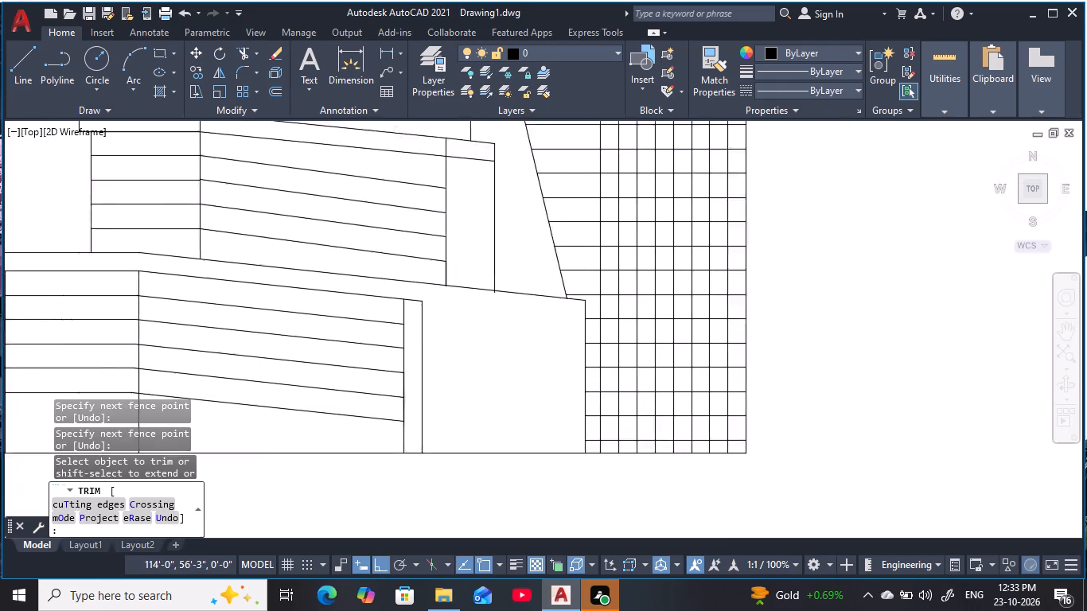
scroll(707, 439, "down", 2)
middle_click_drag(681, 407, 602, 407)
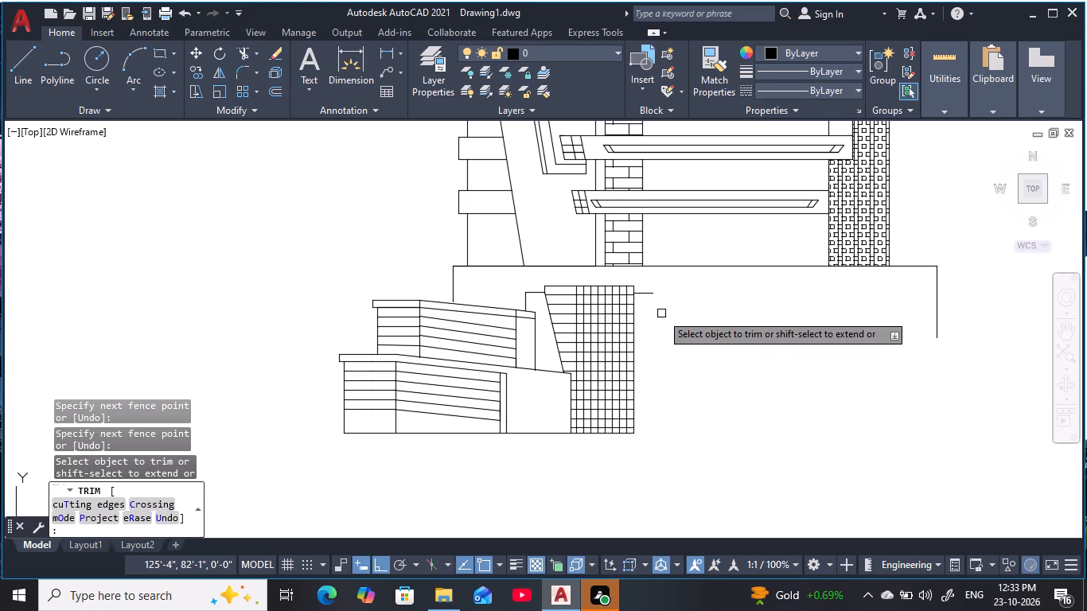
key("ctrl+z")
Trim the tails of the tall outline's verticals below the base line, leaving out the two outer right-hand lines.
scroll(668, 348, "down", 5)
middle_click_drag(770, 349, 751, 353)
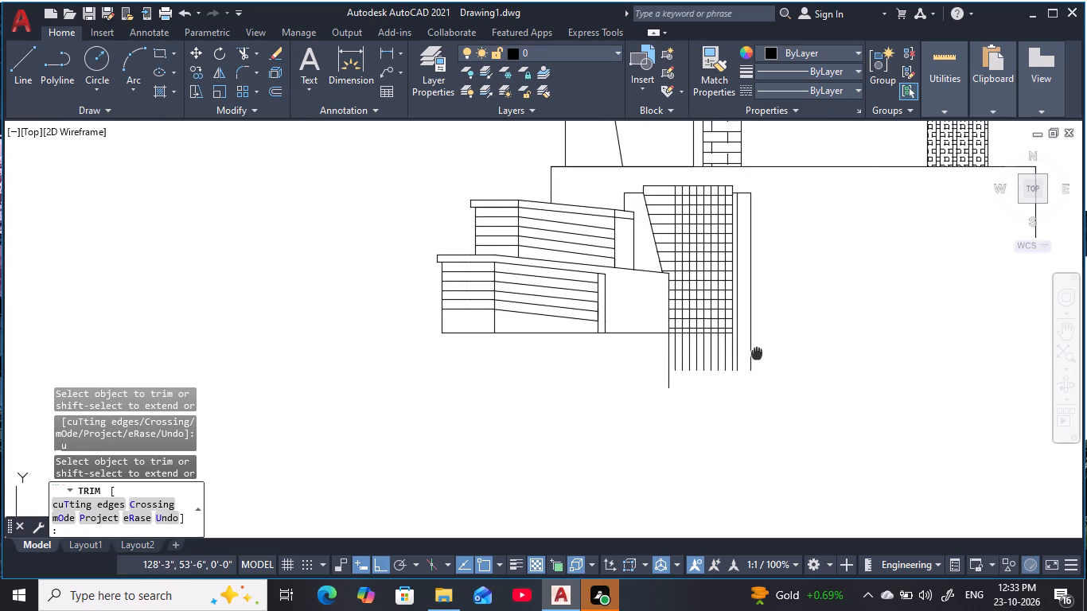
middle_click_drag(751, 353, 714, 348)
scroll(692, 355, "up", 2)
scroll(669, 349, "down", 1)
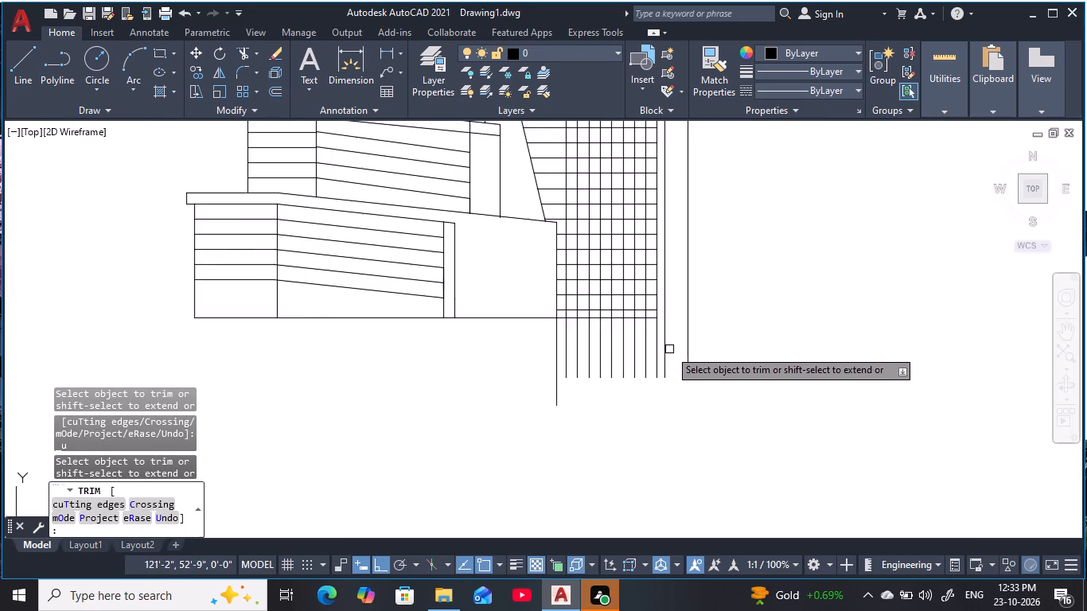
middle_click_drag(669, 349, 683, 395)
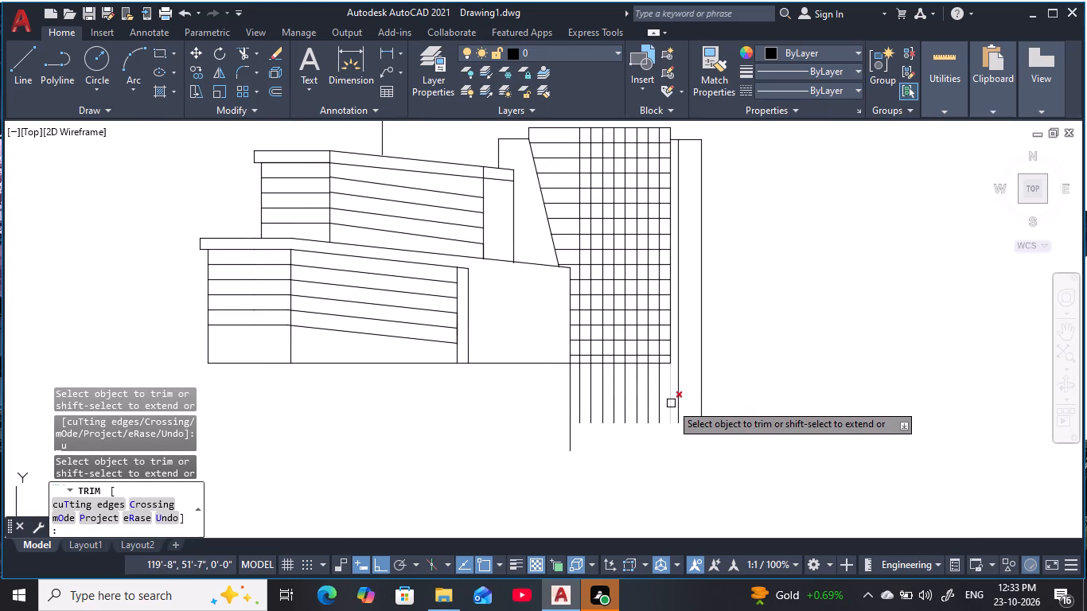
left_click(668, 405)
left_click_drag(668, 405, 629, 407)
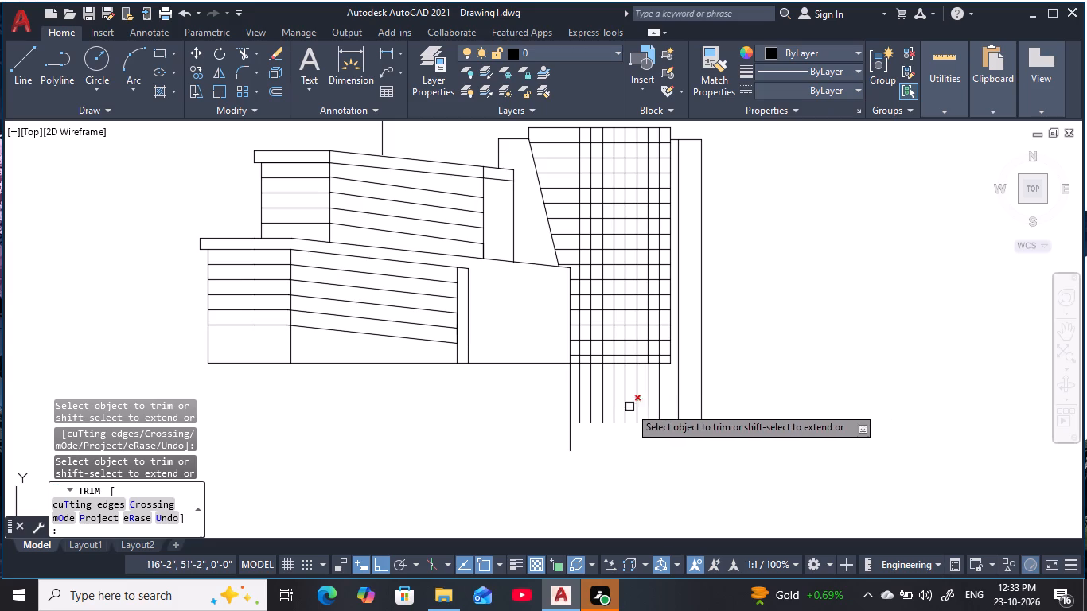
left_click_drag(629, 407, 593, 414)
left_click_drag(665, 400, 573, 412)
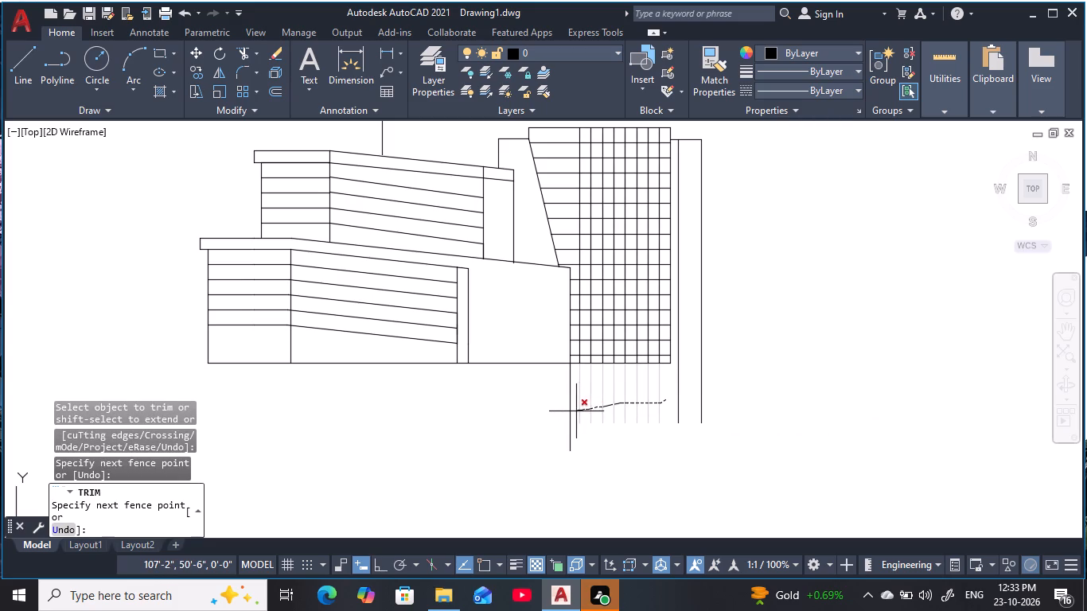
left_click_drag(573, 412, 557, 418)
scroll(559, 411, "down", 1)
middle_click_drag(540, 449, 539, 471)
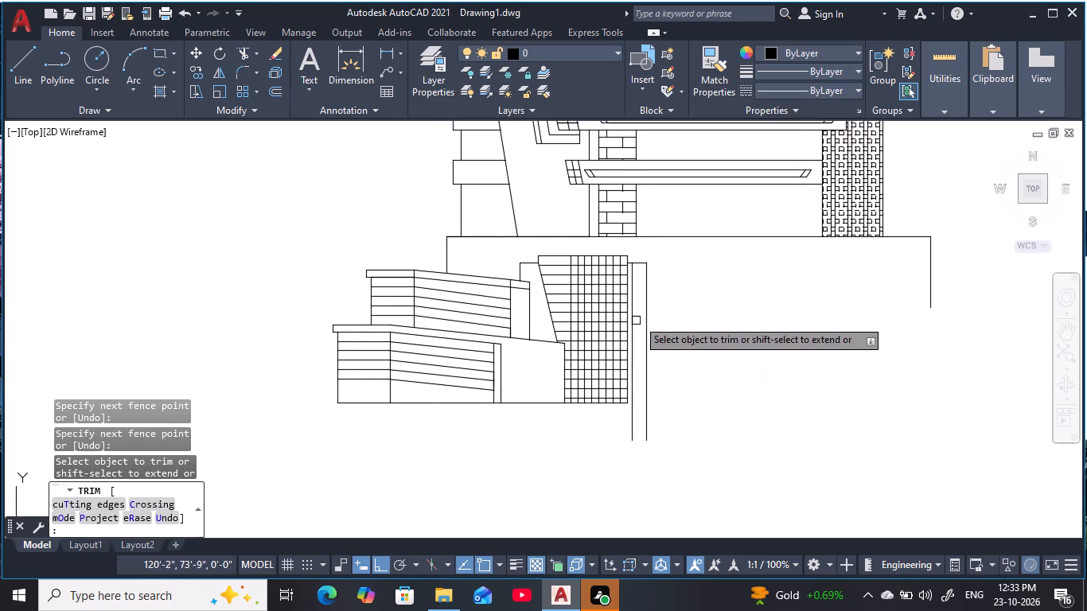
scroll(663, 310, "up", 1)
middle_click_drag(663, 310, 673, 309)
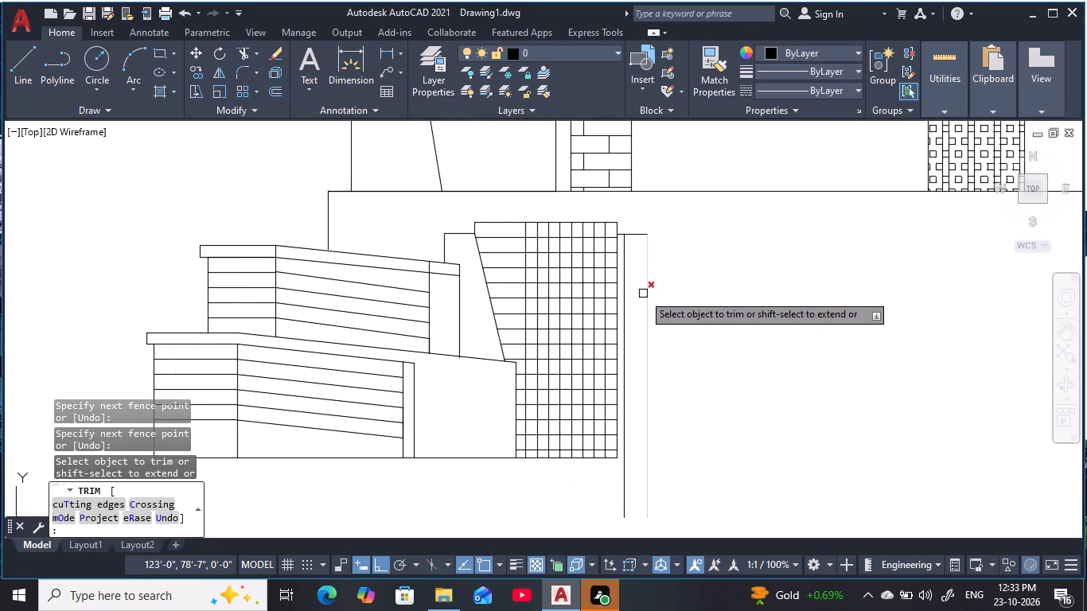
key("Escape")
key("Escape")
key("Escape")
key("Escape")
key("Escape")
key("Escape")
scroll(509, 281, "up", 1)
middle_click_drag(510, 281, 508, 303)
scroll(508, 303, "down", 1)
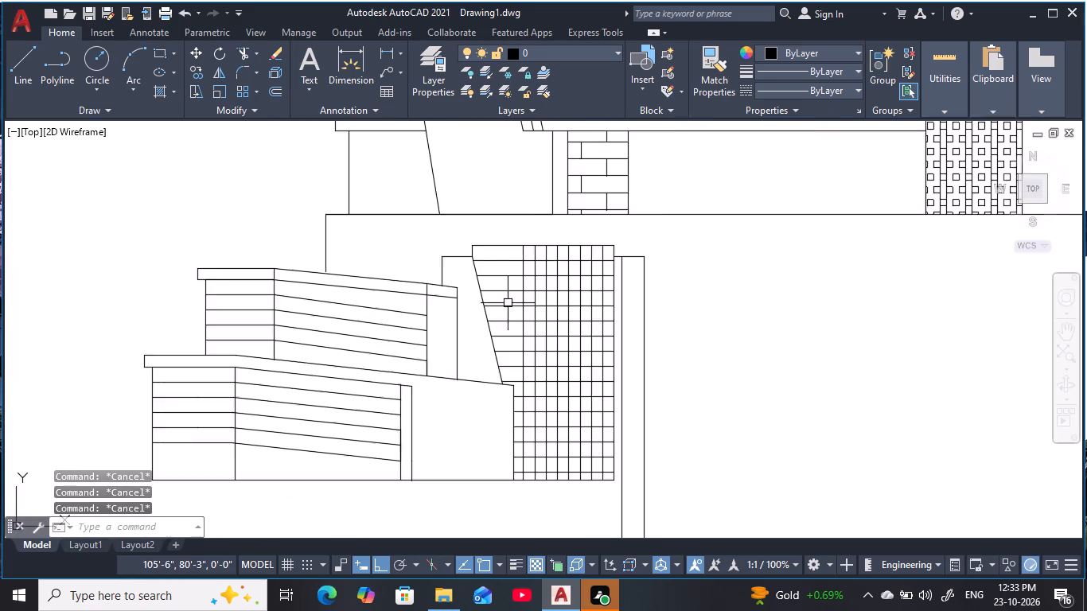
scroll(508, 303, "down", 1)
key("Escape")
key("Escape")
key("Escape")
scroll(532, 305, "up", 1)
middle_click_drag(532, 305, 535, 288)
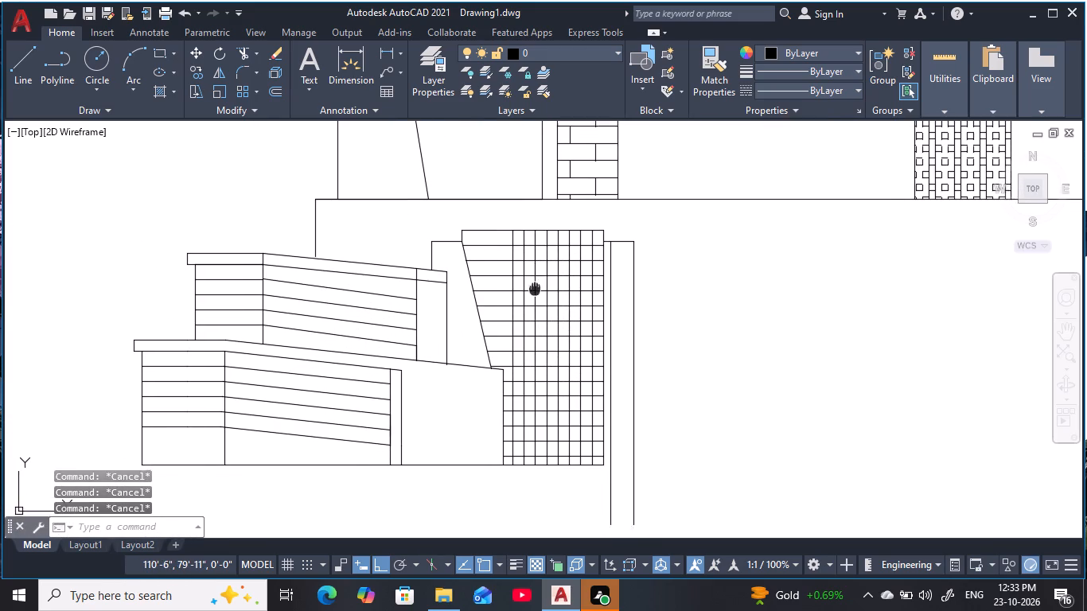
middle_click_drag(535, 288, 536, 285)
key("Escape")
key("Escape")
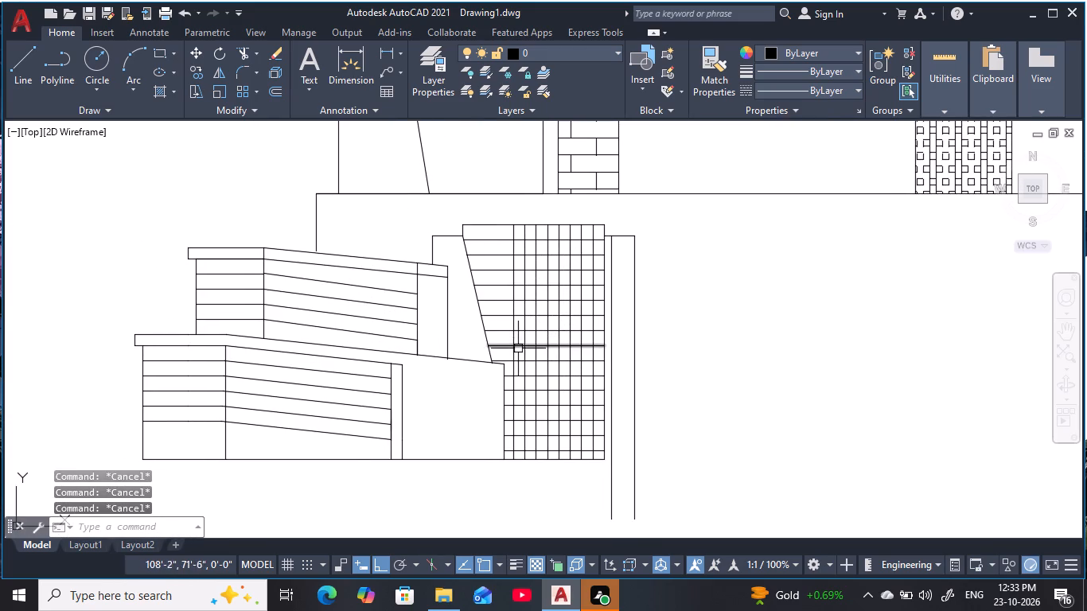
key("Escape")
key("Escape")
Offset the grid's leftmost vertical 1'6" leftward twice to fill the area beside the slanted edge.
middle_click(526, 317)
scroll(516, 293, "up", 1)
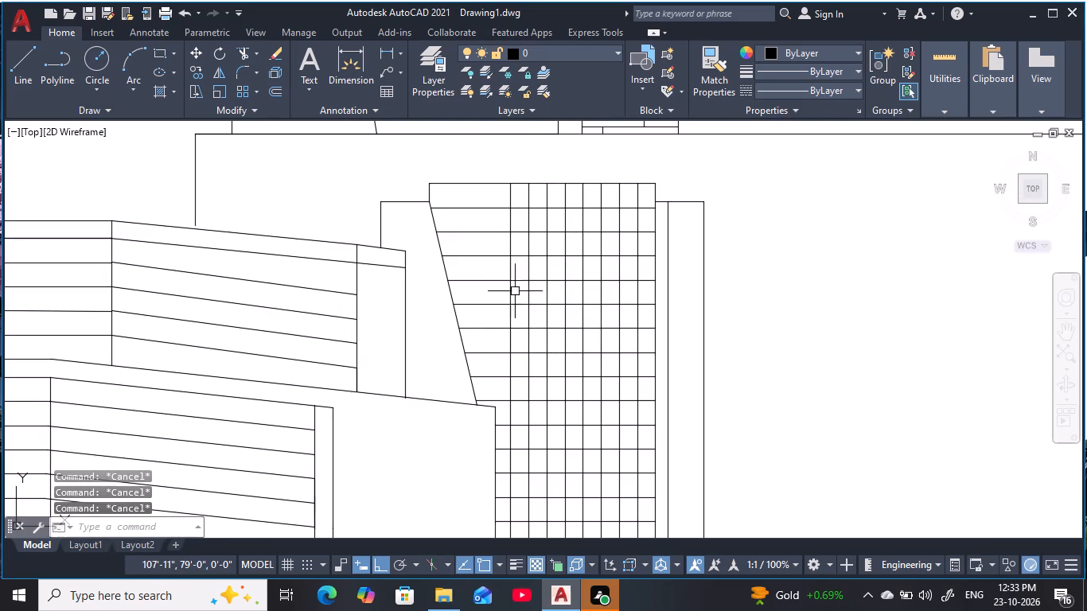
key("Escape")
key("o")
key("space")
key("1")
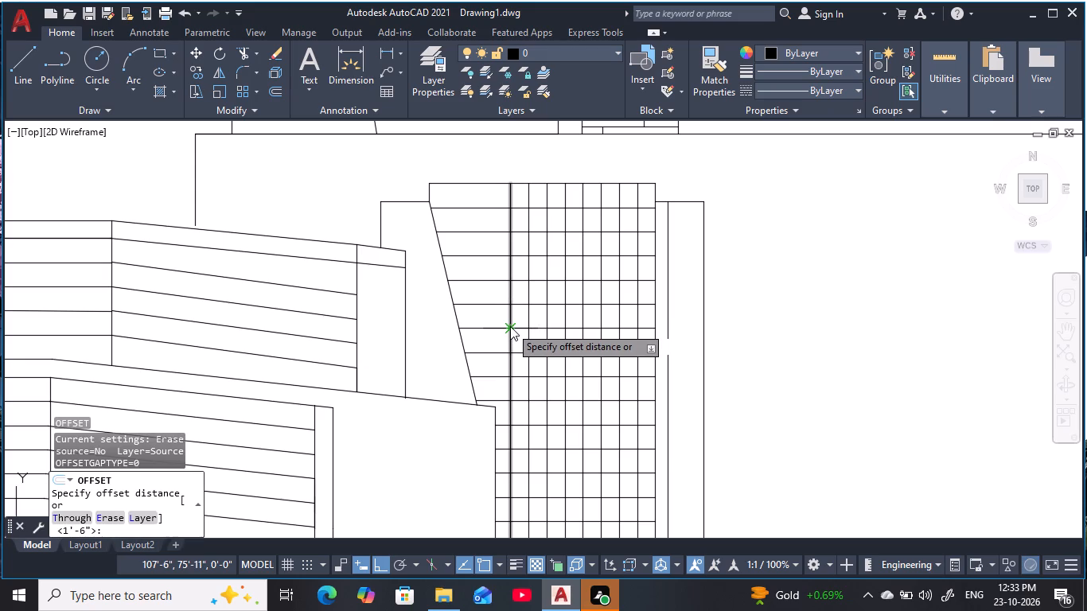
key("apostrophe")
type("6")
key("space")
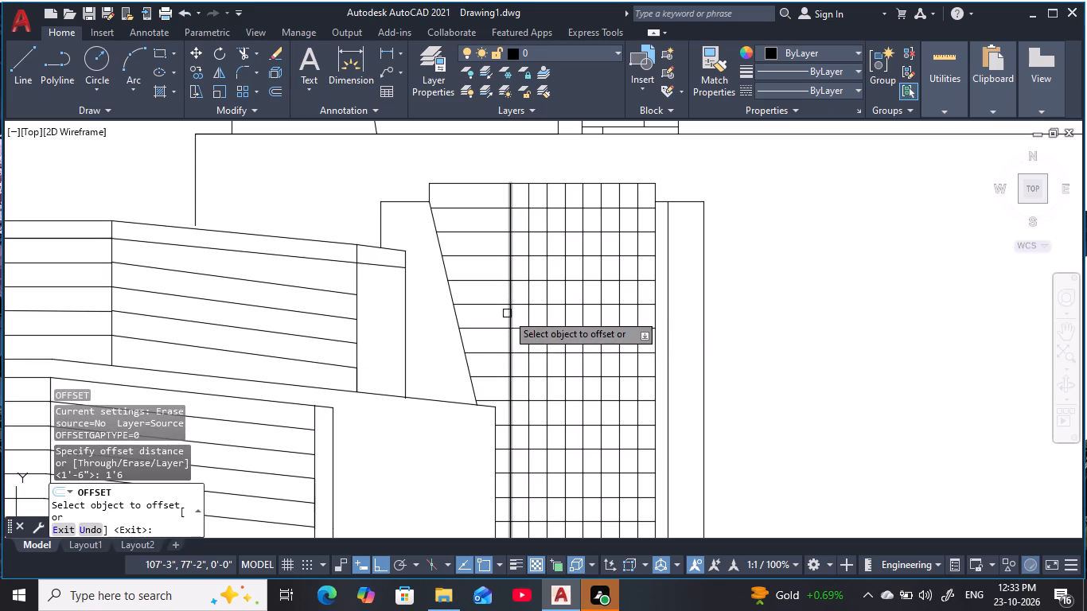
left_click(512, 315)
left_click(430, 337)
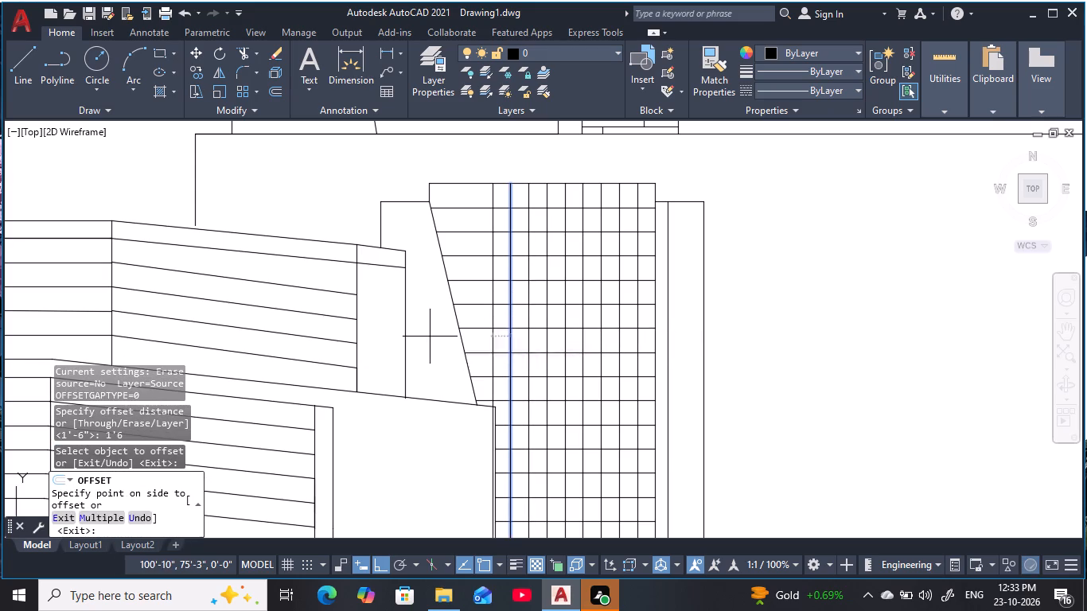
left_click(492, 299)
left_click(436, 326)
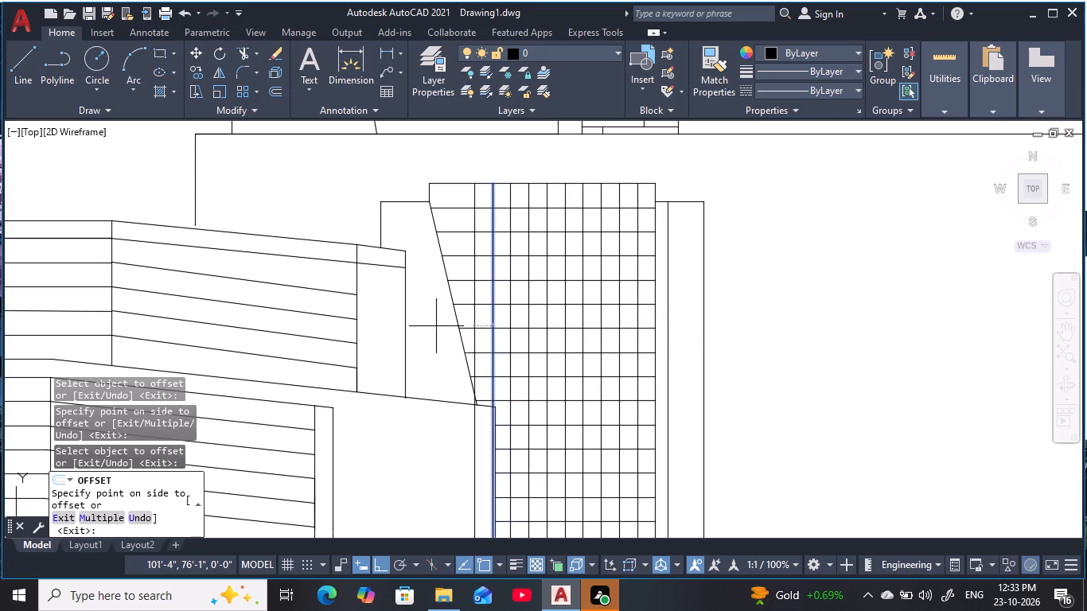
middle_click_drag(455, 335, 482, 248)
key("Escape")
key("Escape")
key("Escape")
key("Escape")
key("Escape")
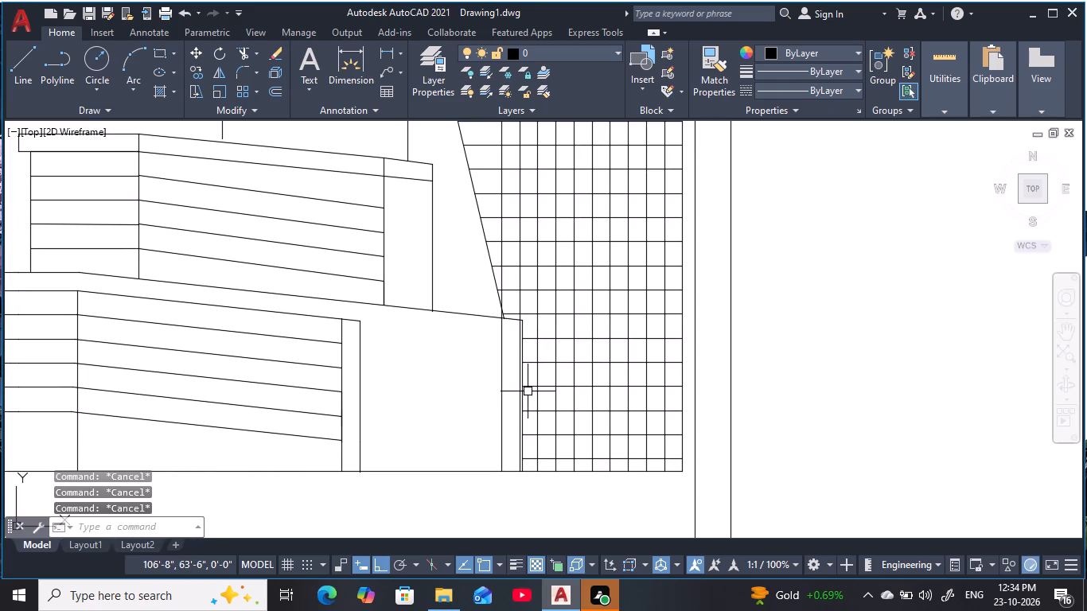
Trim the grid's new left vertical where it crosses the sloping wall tier and where it extends past the slanted edge.
type("tr")
key("space")
left_click(501, 374)
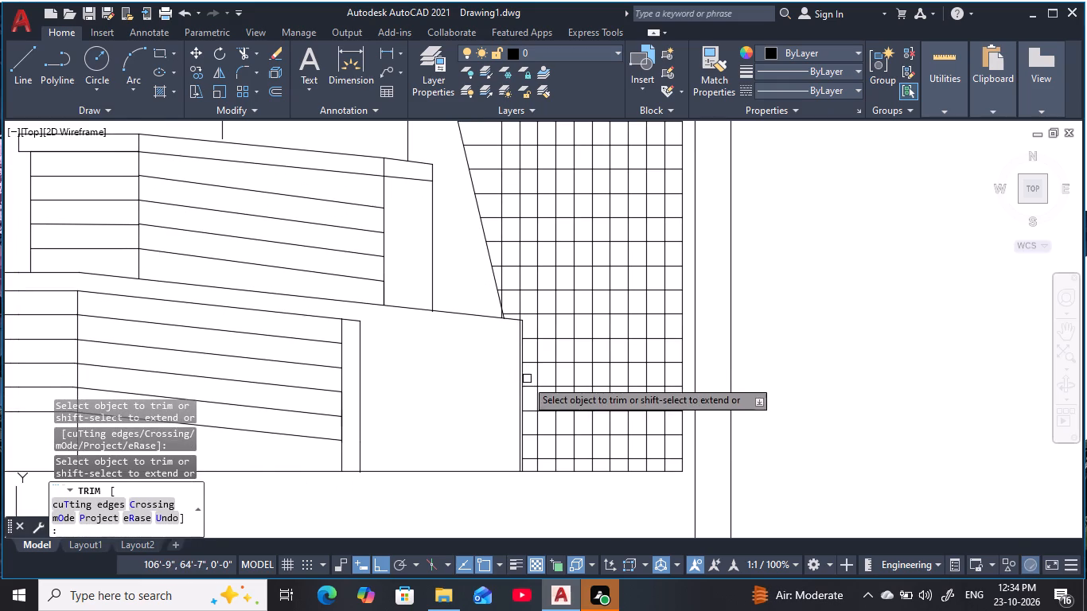
scroll(520, 379, "up", 2)
left_click(520, 385)
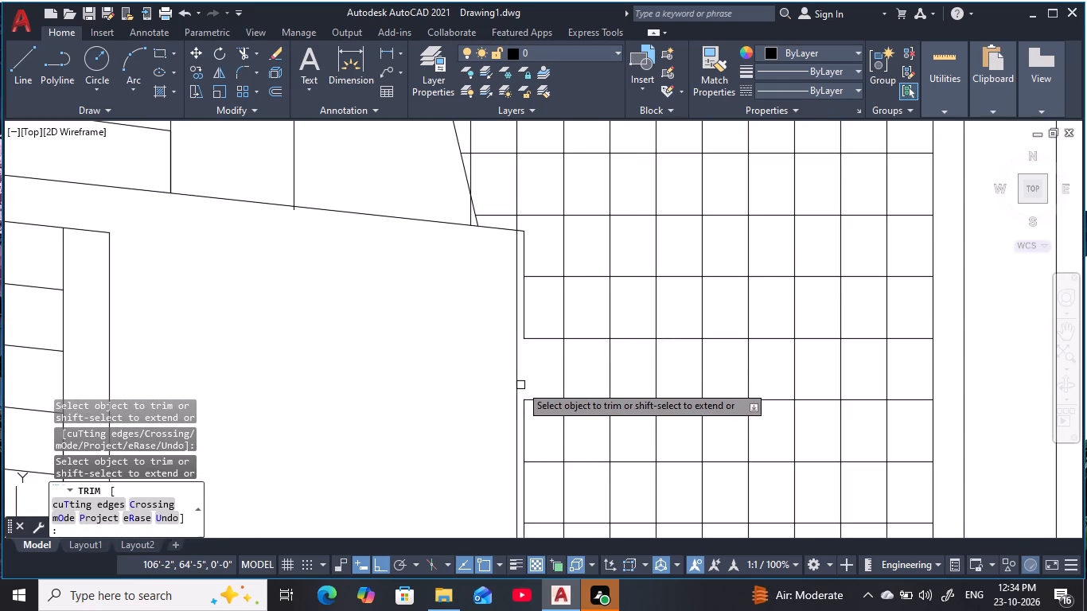
key("ctrl+z")
left_click(516, 384)
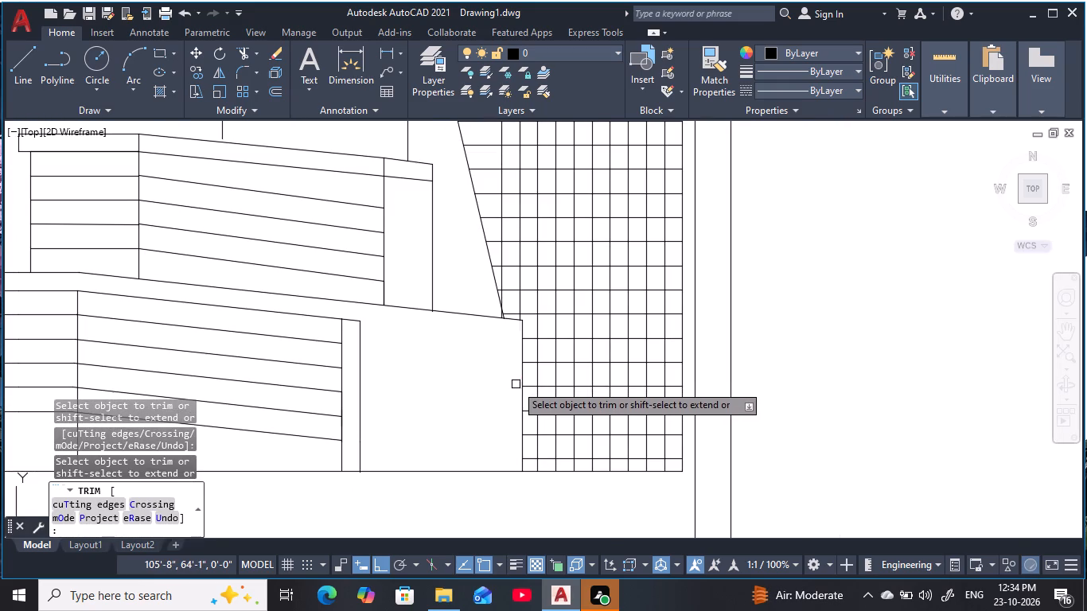
middle_click_drag(510, 353, 528, 395)
scroll(532, 359, "up", 5)
left_click(446, 364)
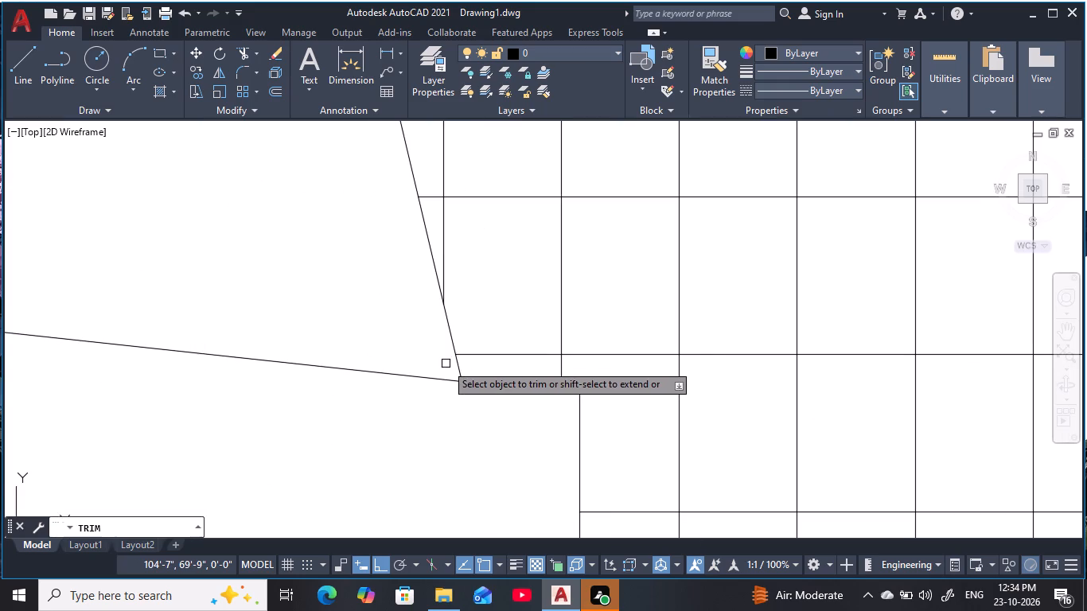
scroll(474, 305, "down", 5)
key("Escape")
key("Escape")
key("Escape")
key("Escape")
key("Escape")
key("Escape")
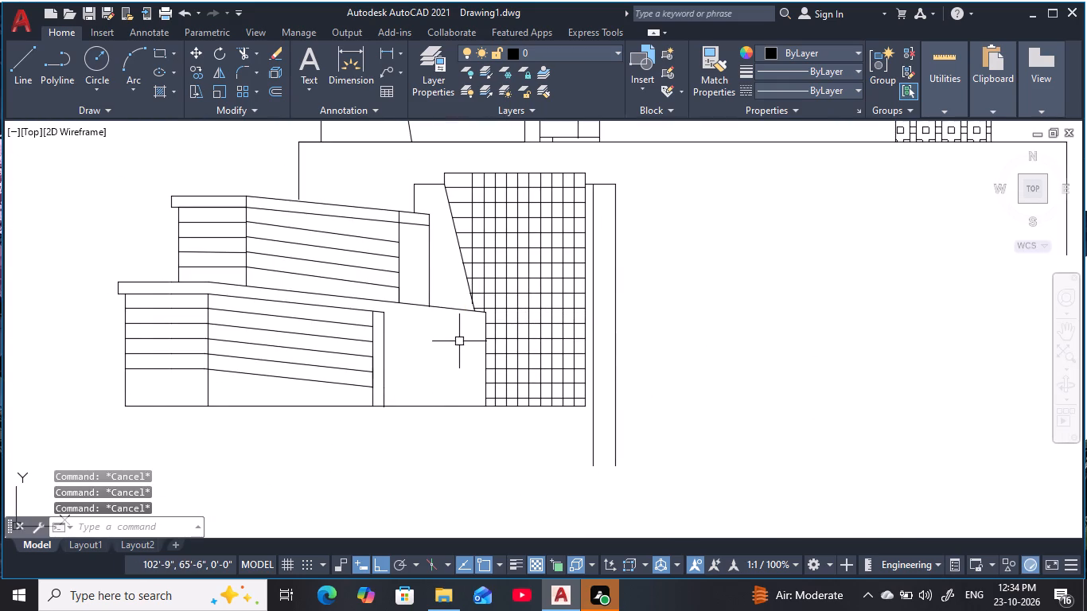
Examine the grid and stepped wall tiers against the building elevation, down to the base line.
scroll(459, 341, "down", 1)
middle_click_drag(459, 342, 454, 361)
scroll(454, 361, "down", 1)
scroll(468, 346, "up", 2)
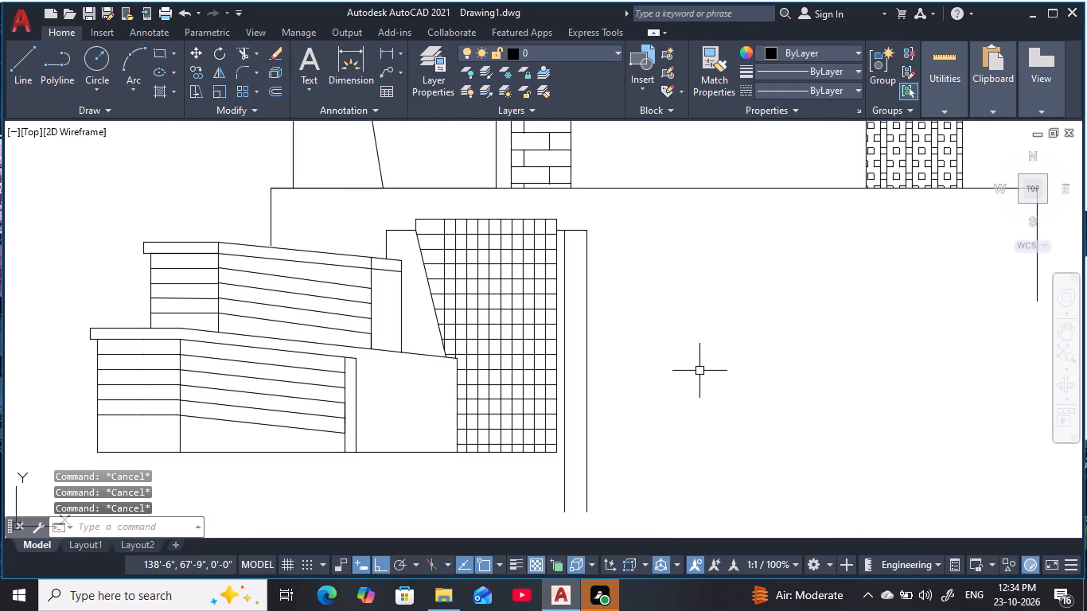
scroll(448, 349, "up", 3)
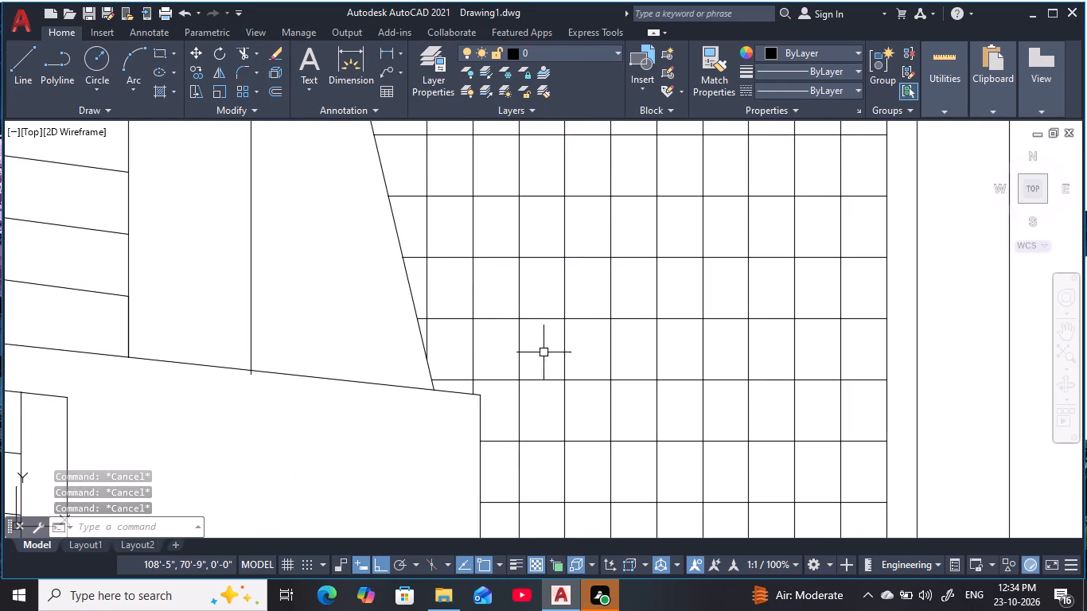
key("Escape")
key("Escape")
key("Escape")
scroll(452, 354, "down", 3)
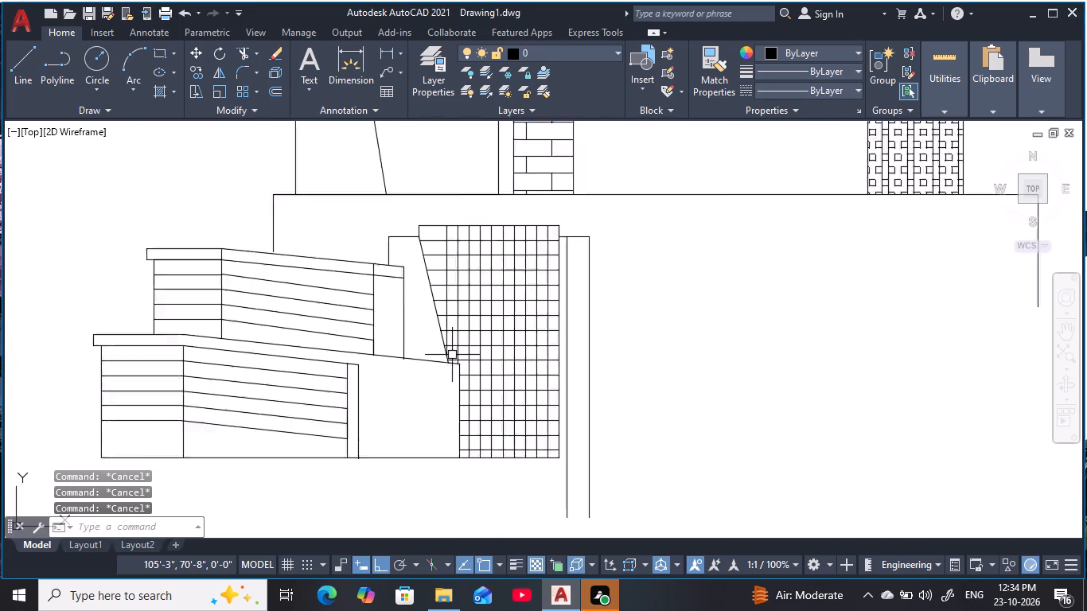
scroll(452, 355, "down", 1)
middle_click_drag(593, 359, 632, 383)
scroll(629, 380, "up", 1)
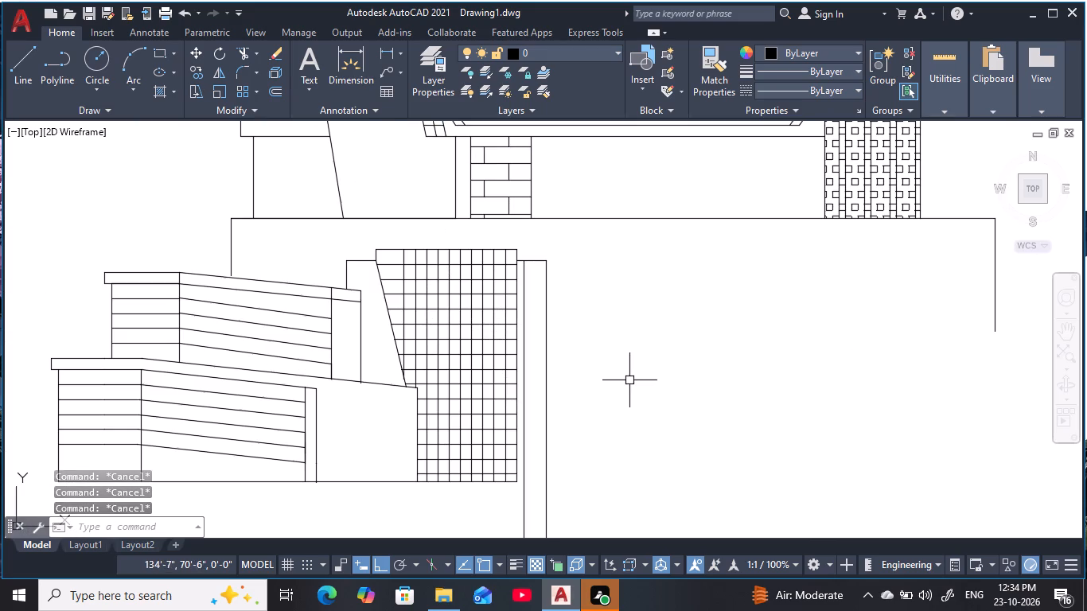
middle_click_drag(692, 357, 743, 339)
scroll(744, 339, "down", 1)
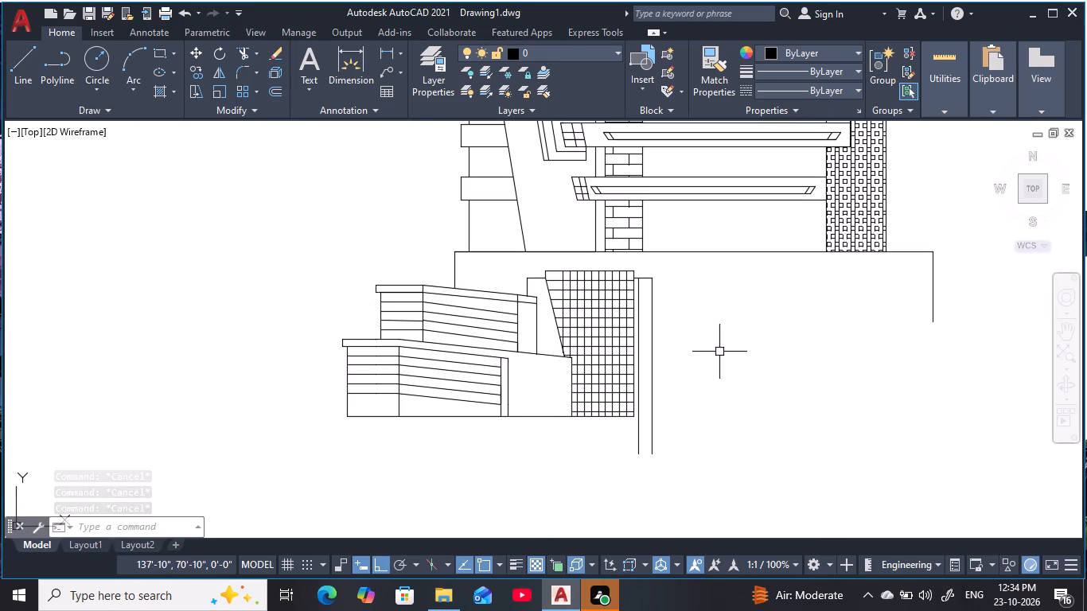
scroll(593, 430, "up", 1)
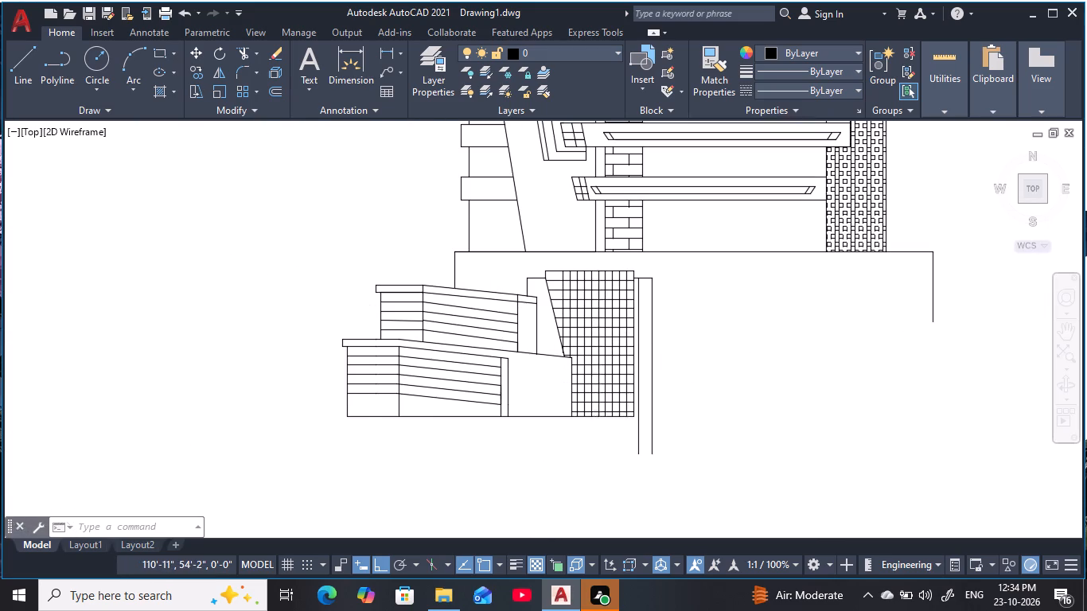
scroll(593, 430, "up", 1)
middle_click_drag(594, 430, 571, 504)
scroll(589, 496, "up", 2)
middle_click_drag(592, 481, 575, 539)
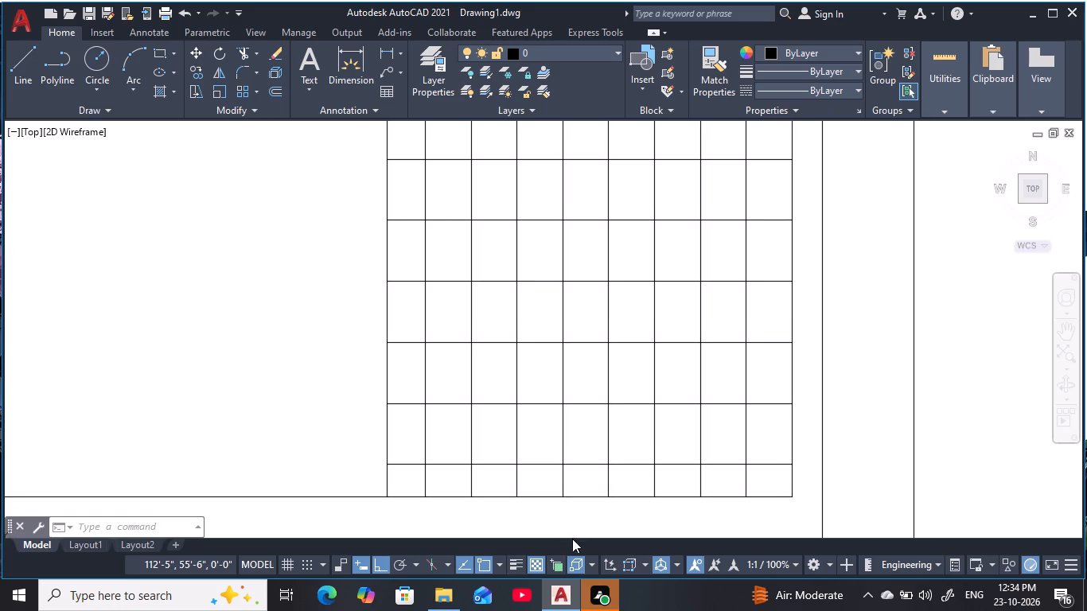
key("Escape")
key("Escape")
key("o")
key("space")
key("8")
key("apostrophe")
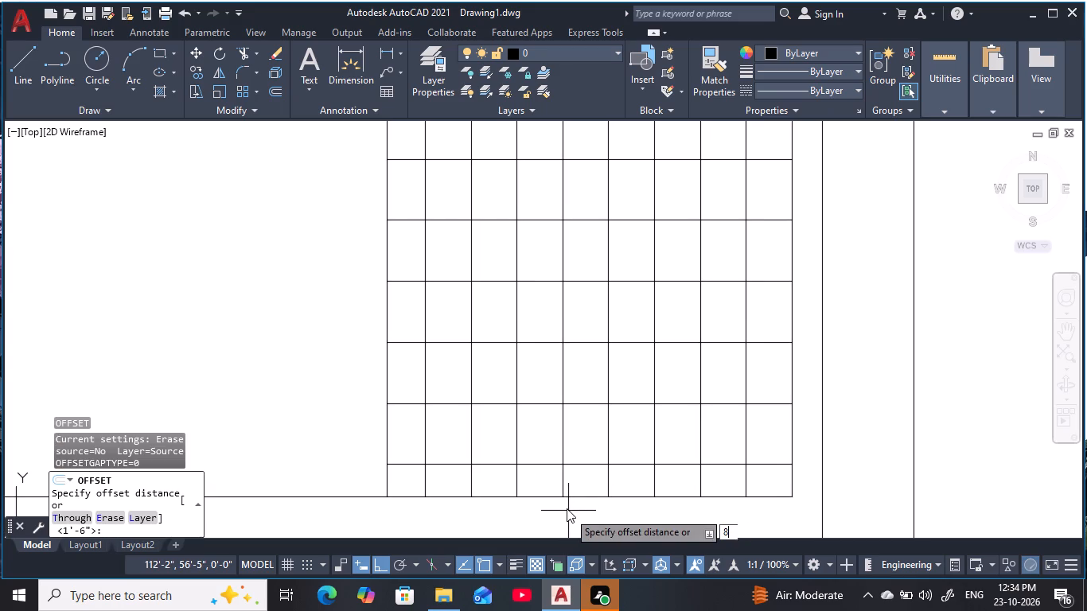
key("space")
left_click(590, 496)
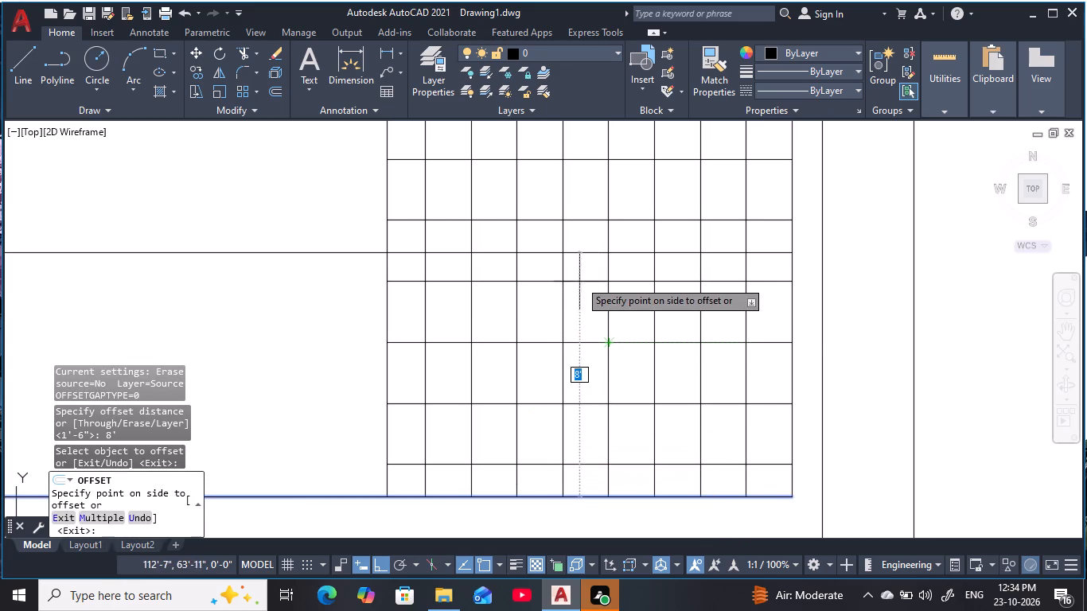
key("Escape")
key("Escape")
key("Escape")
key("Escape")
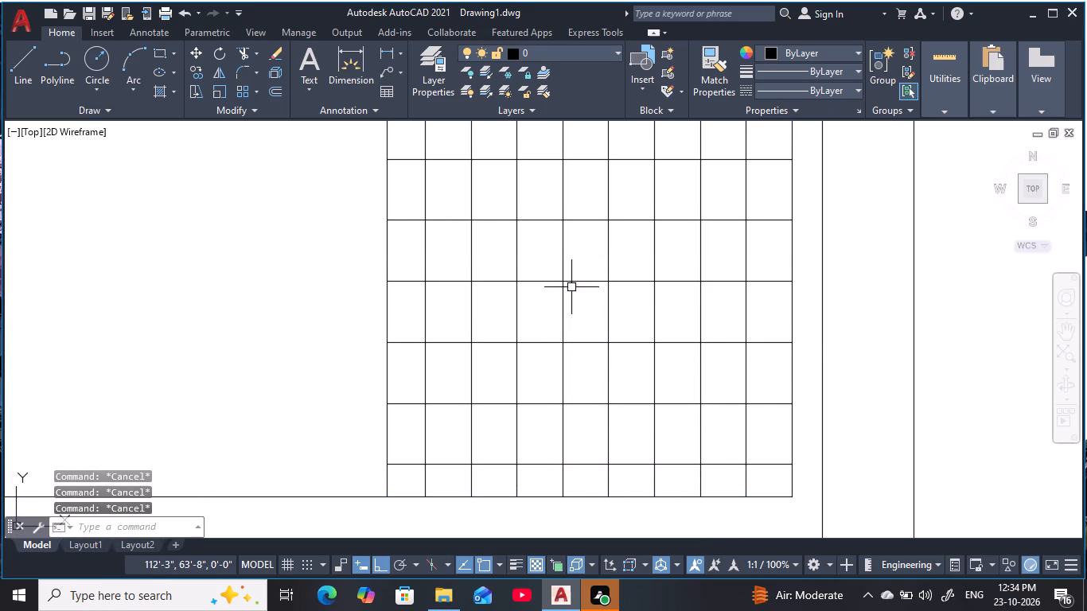
Offset the horizontal base line 7' upward across the grid.
type("o")
key("space")
type("7'")
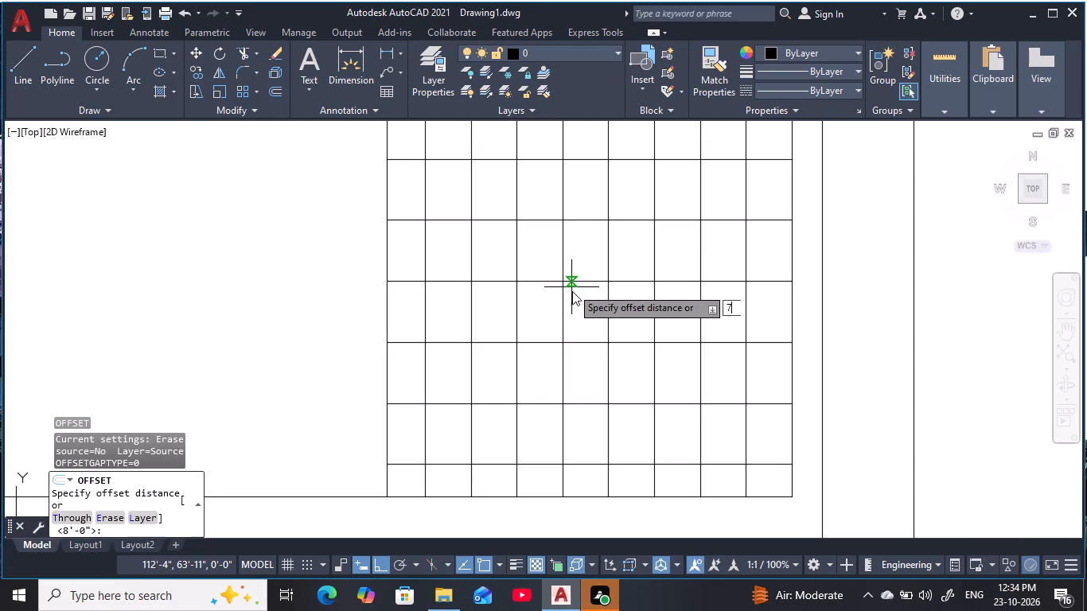
key("space")
left_click(587, 493)
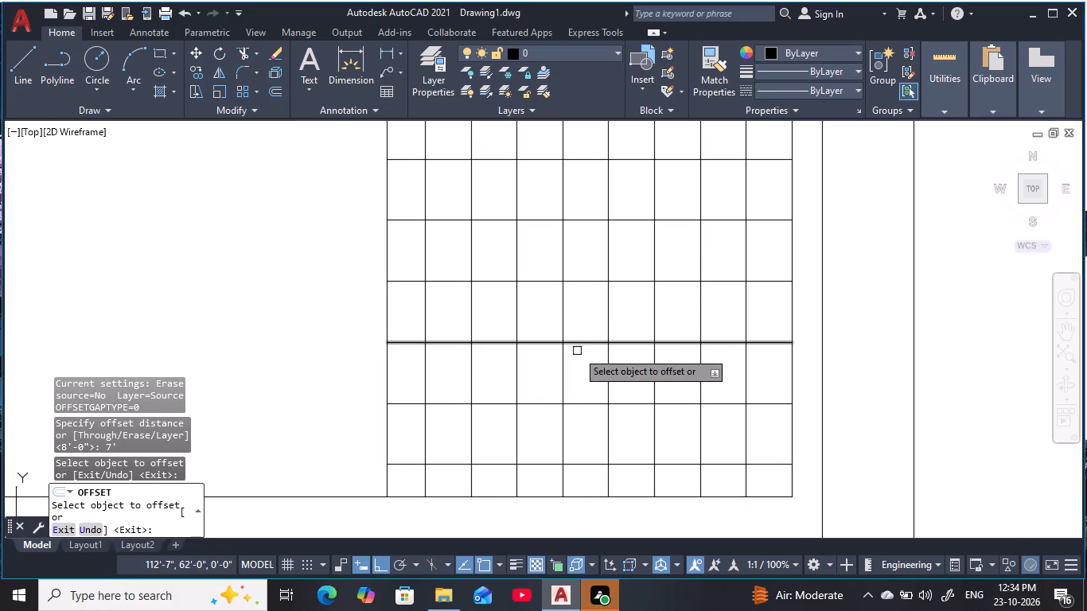
left_click(579, 501)
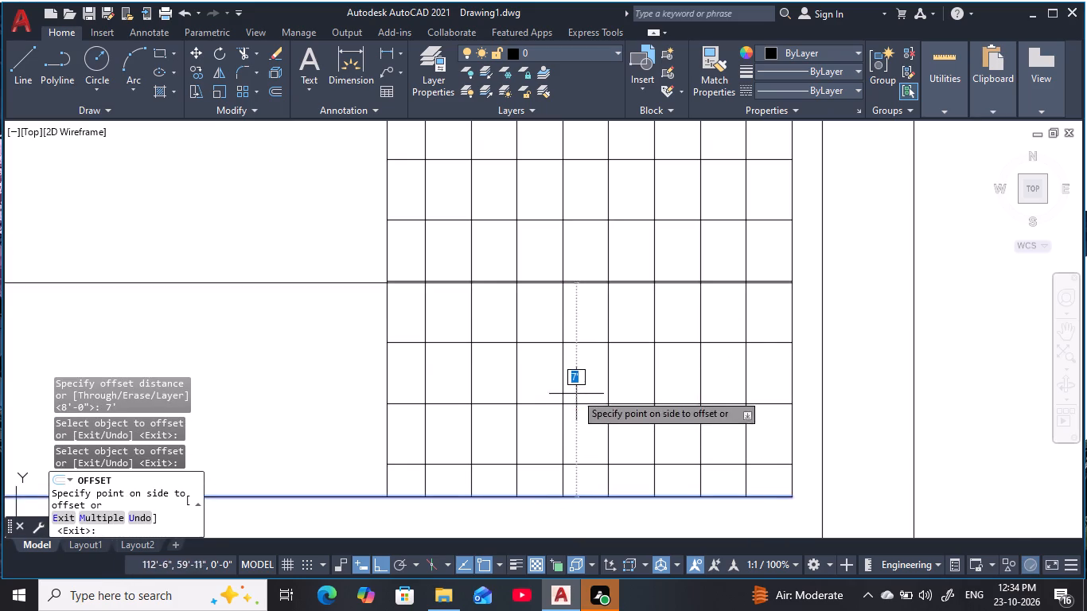
left_click(591, 248)
key("Escape")
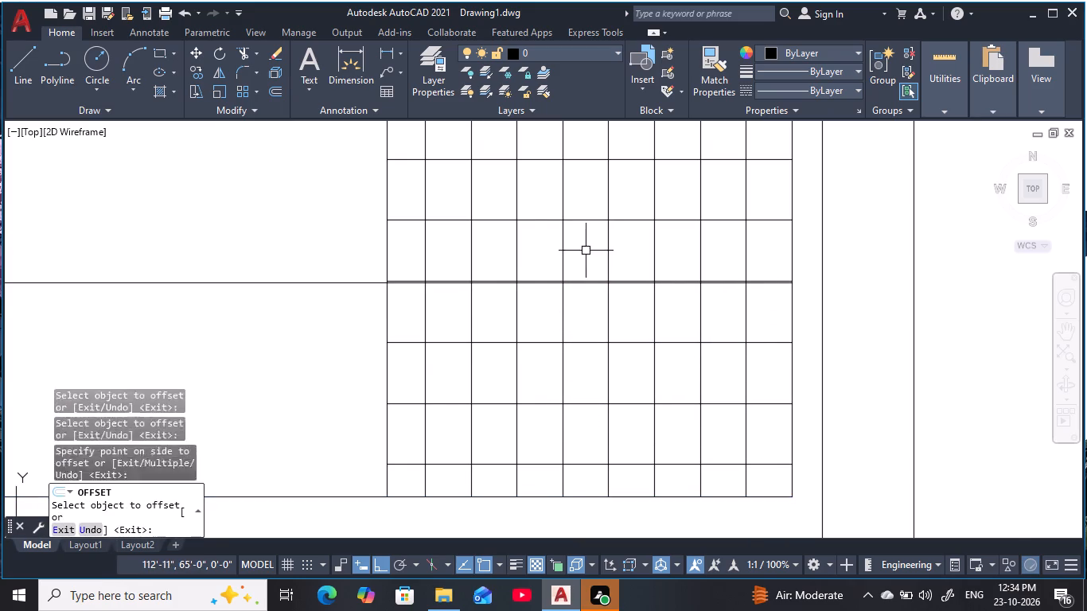
key("Escape")
key("Escape")
key("Escape")
key("Escape")
key("Escape")
key("Escape")
key("Escape")
key("Escape")
key("Escape")
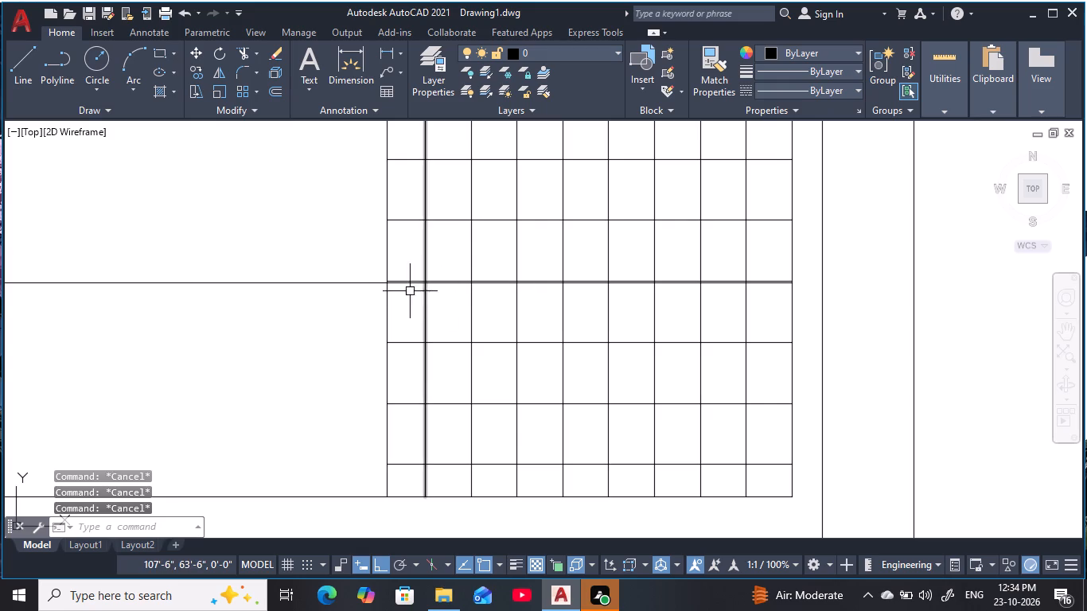
Trim the part of the 7' offset line that extends left of the grid over the wall tier.
type("tr")
key("space")
left_click(361, 285)
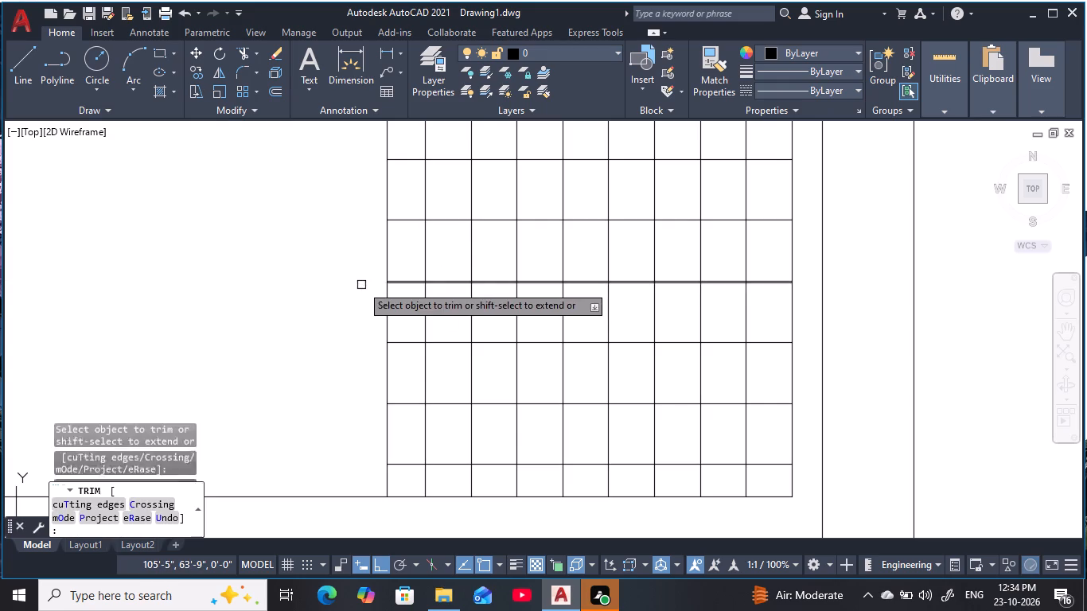
scroll(345, 286, "down", 1)
middle_click_drag(345, 286, 382, 296)
scroll(382, 296, "down", 1)
scroll(517, 295, "up", 2)
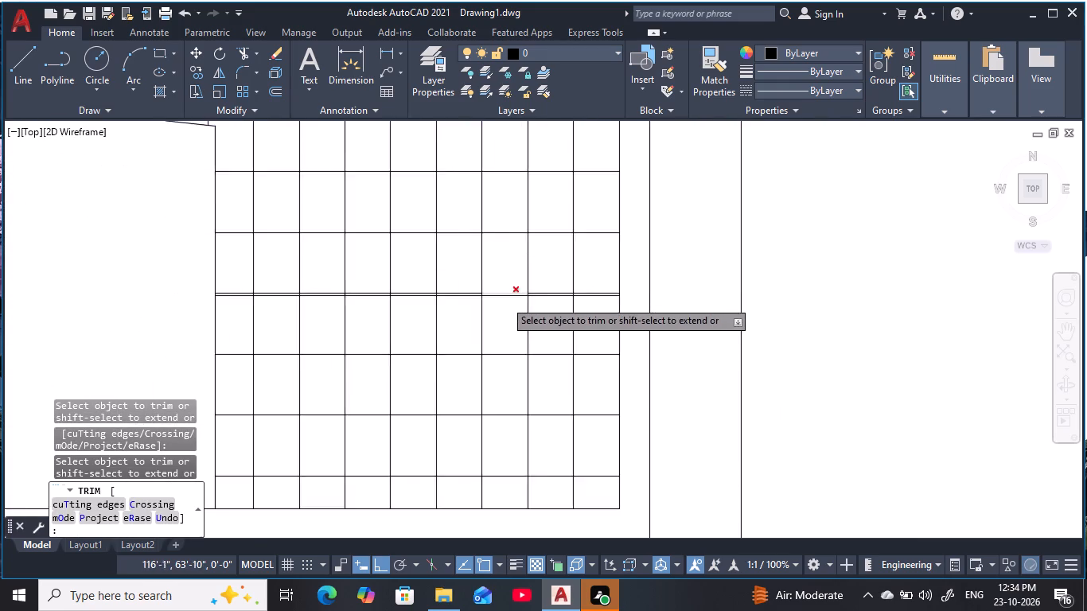
scroll(504, 300, "up", 1)
middle_click_drag(491, 304, 563, 270)
key("Escape")
key("Escape")
key("Escape")
key("Escape")
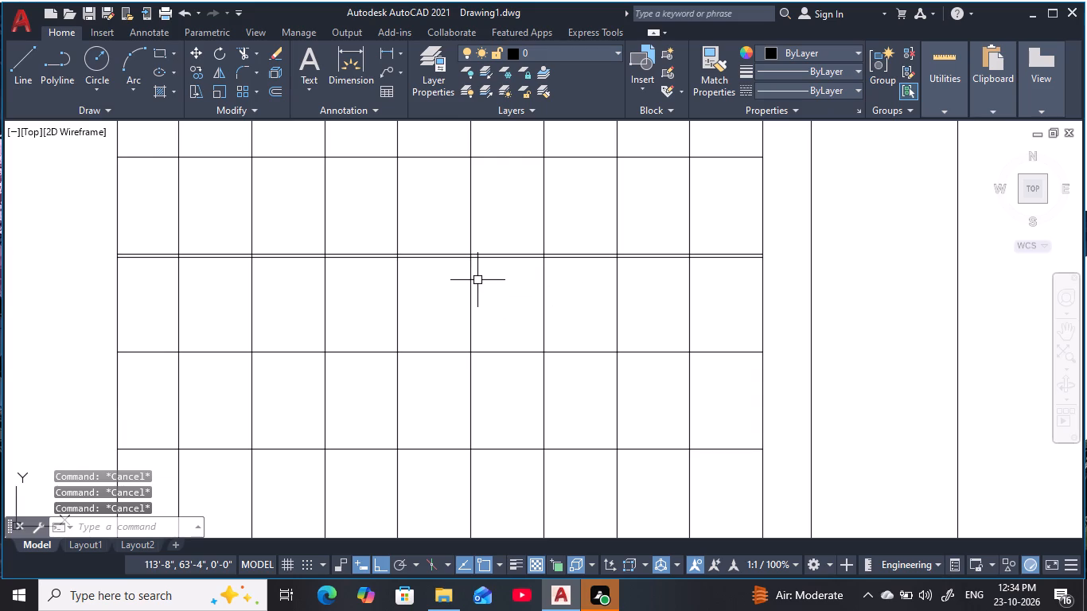
Draw a vertical line from the midpoint of the 7' offset line down to the base line.
type("l")
key("space")
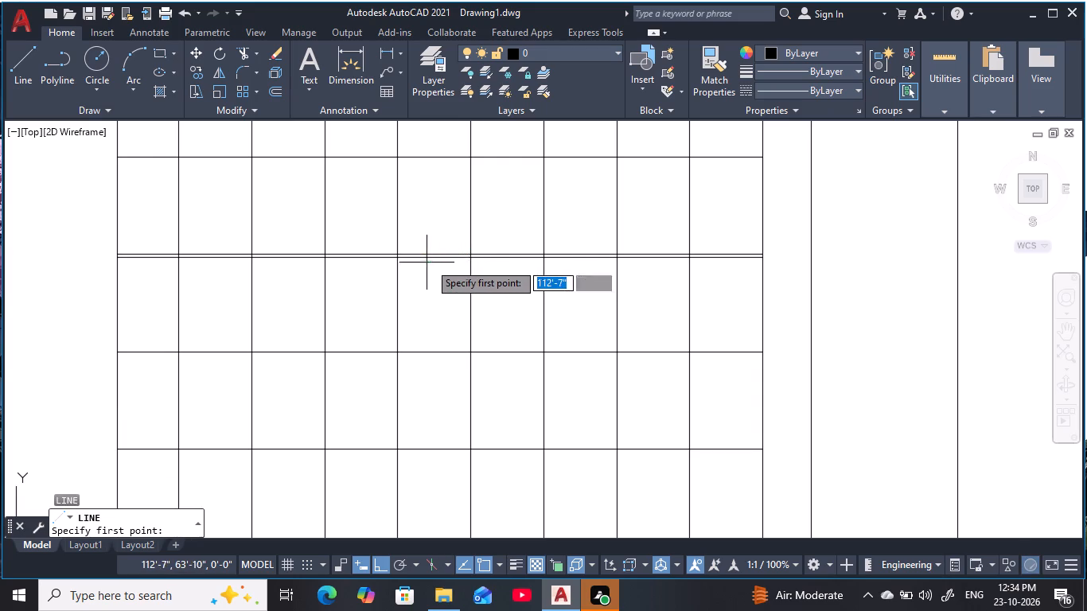
left_click(442, 261)
middle_click_drag(445, 321, 472, 186)
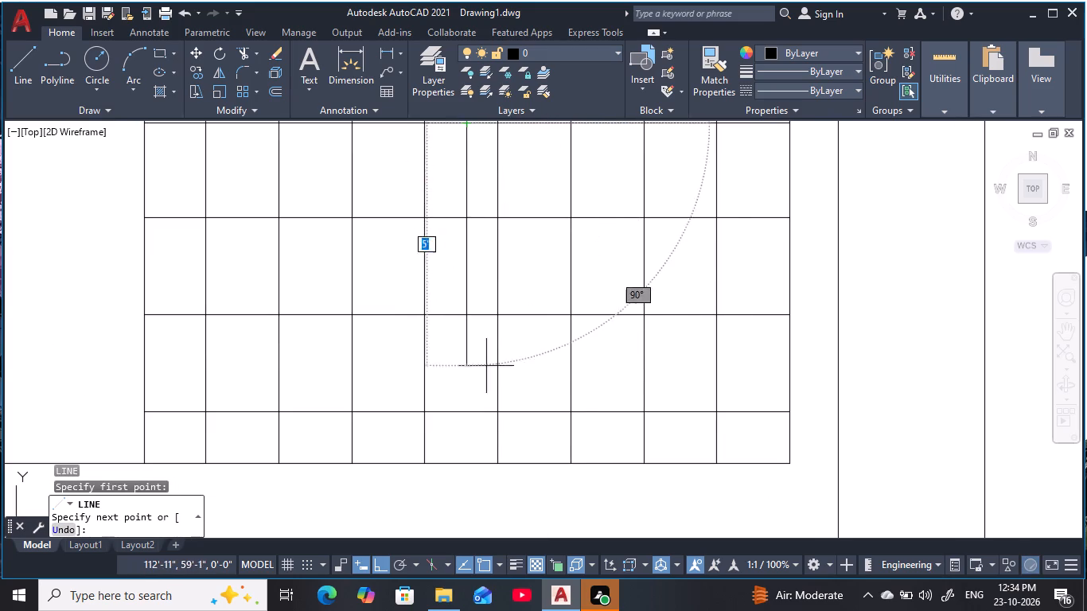
left_click(465, 464)
key("Escape")
key("Escape")
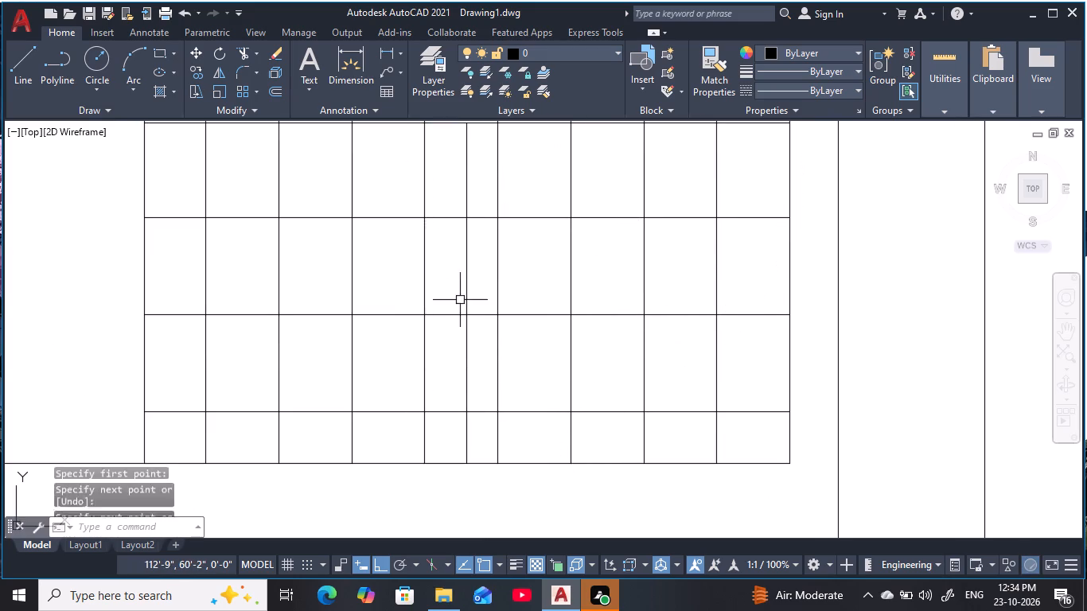
Offset the new central vertical line 2' to each side.
middle_click_drag(460, 299, 499, 501)
key("Escape")
key("Escape")
key("Escape")
type("o")
key("space")
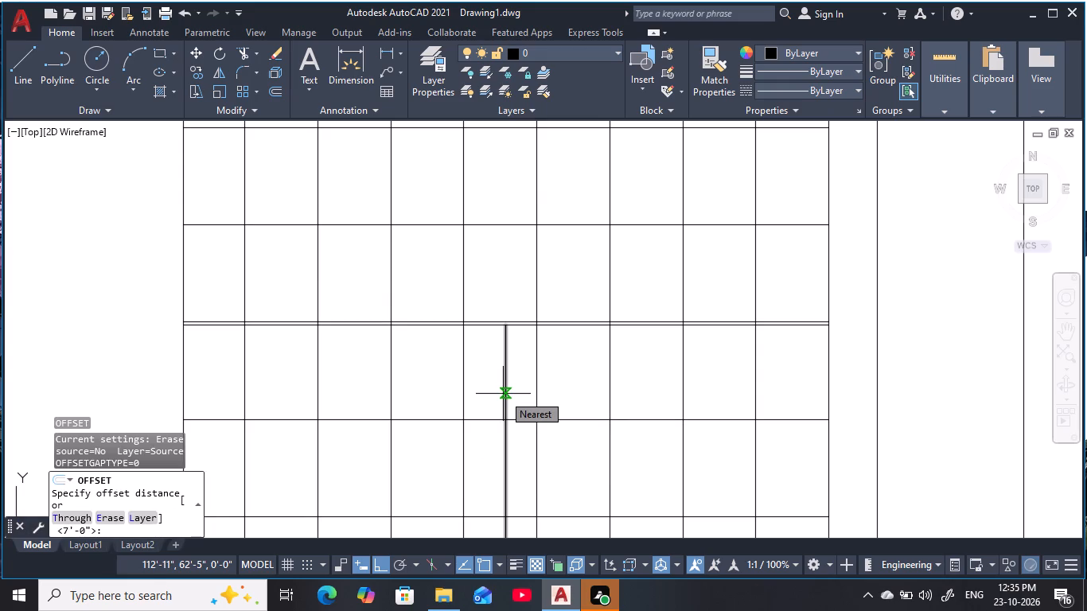
key("2")
type("'")
key("space")
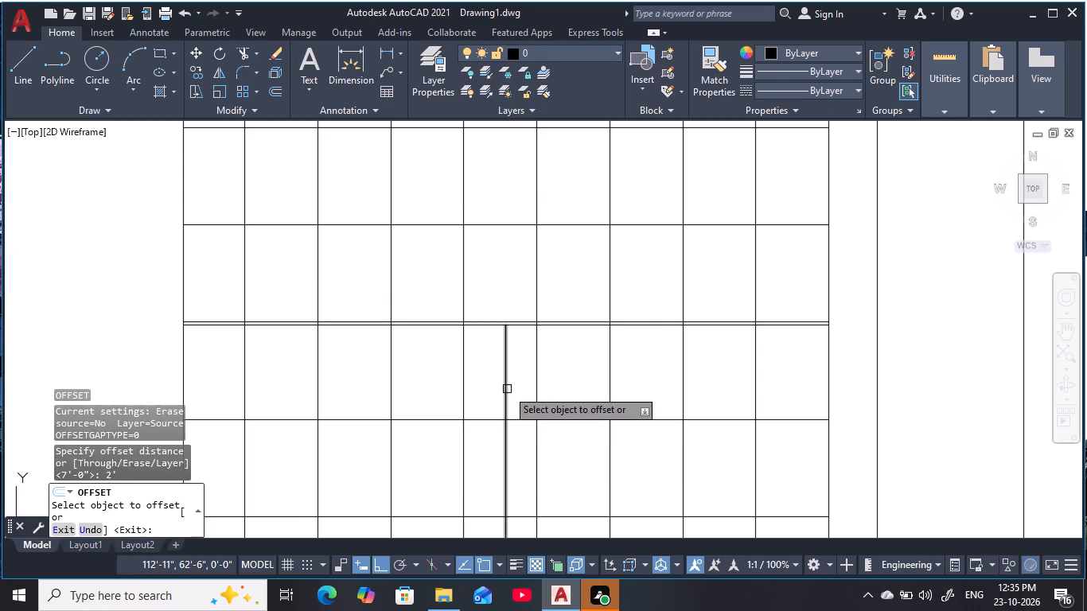
left_click(507, 389)
left_click(404, 410)
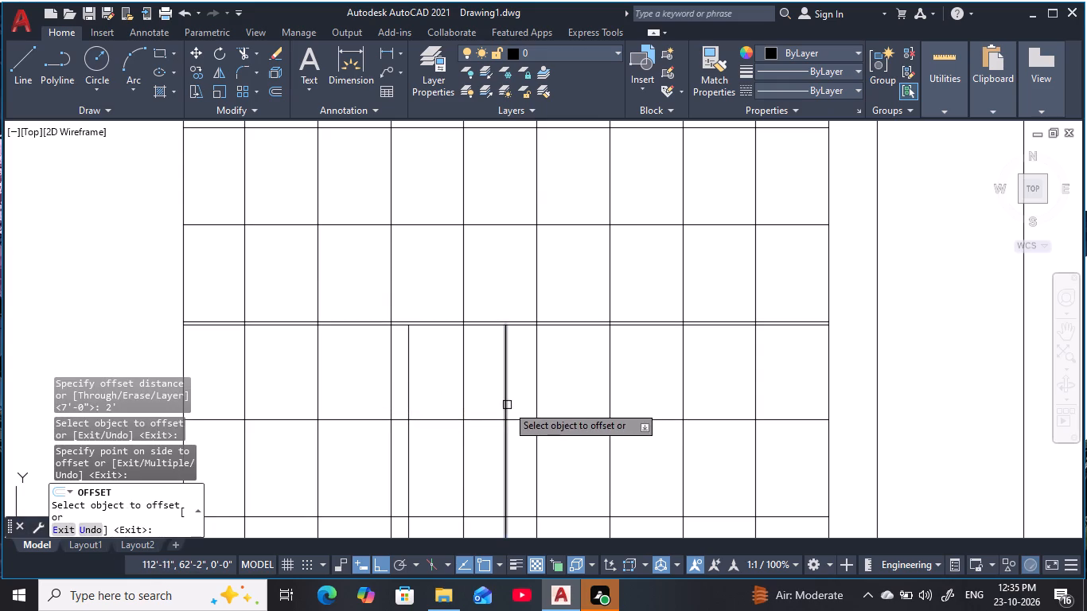
left_click(507, 405)
left_click(654, 391)
key("Escape")
key("Escape")
key("Escape")
key("Escape")
key("Escape")
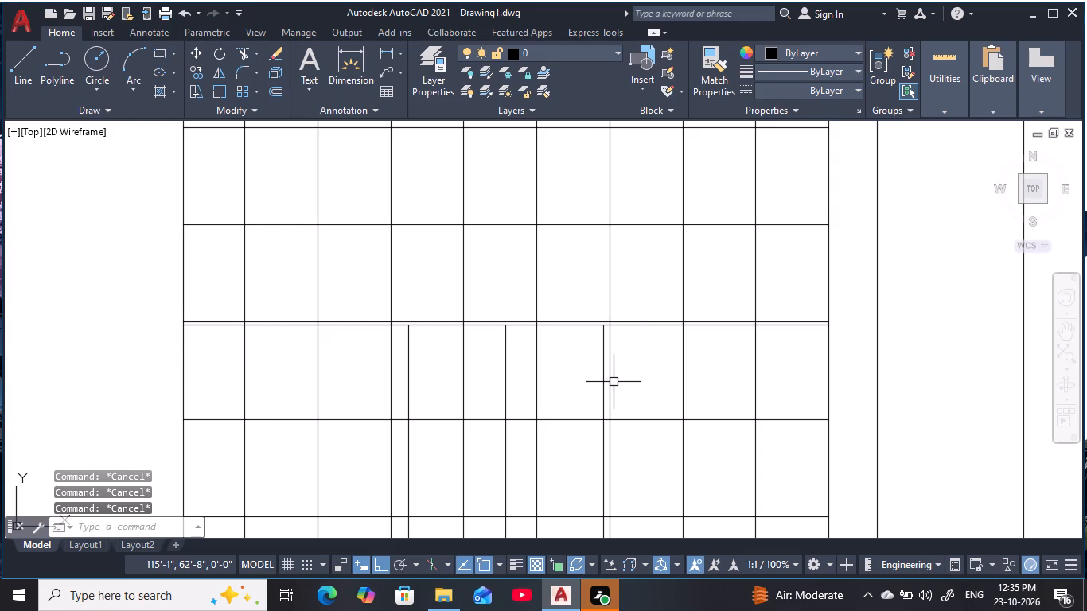
Trim the 7' offset line outside the opening on both sides, cutting it back across the grid cells.
type("tr")
key("space")
left_click(373, 329)
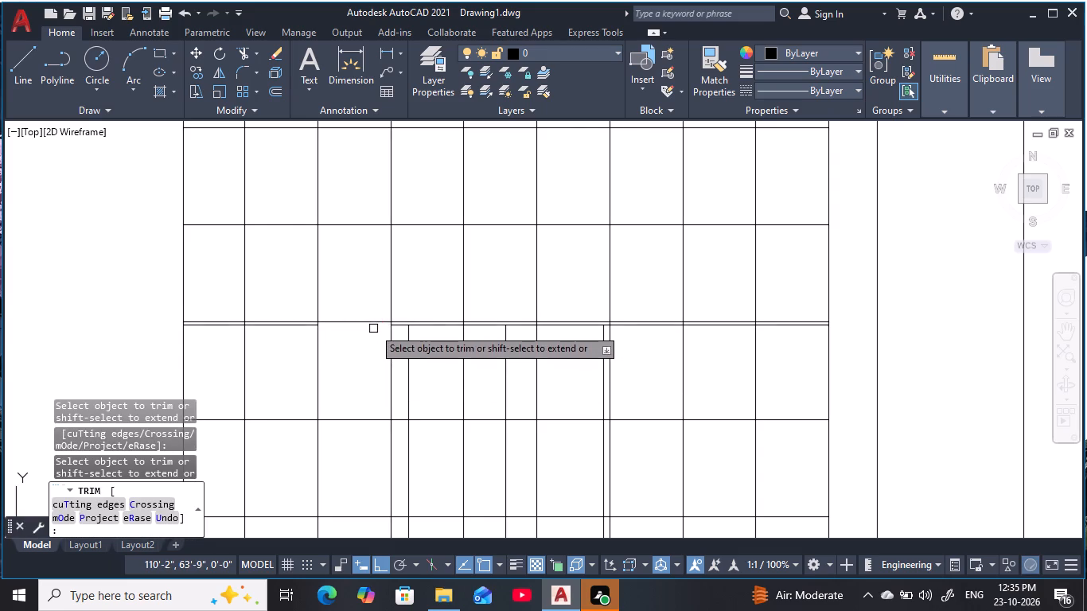
left_click(306, 330)
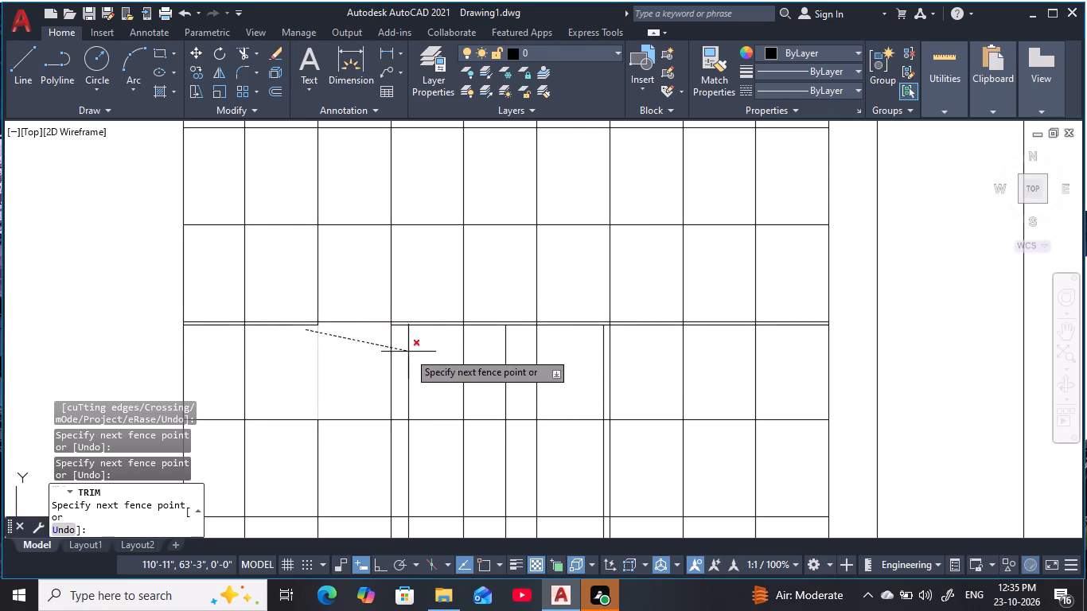
left_click(292, 325)
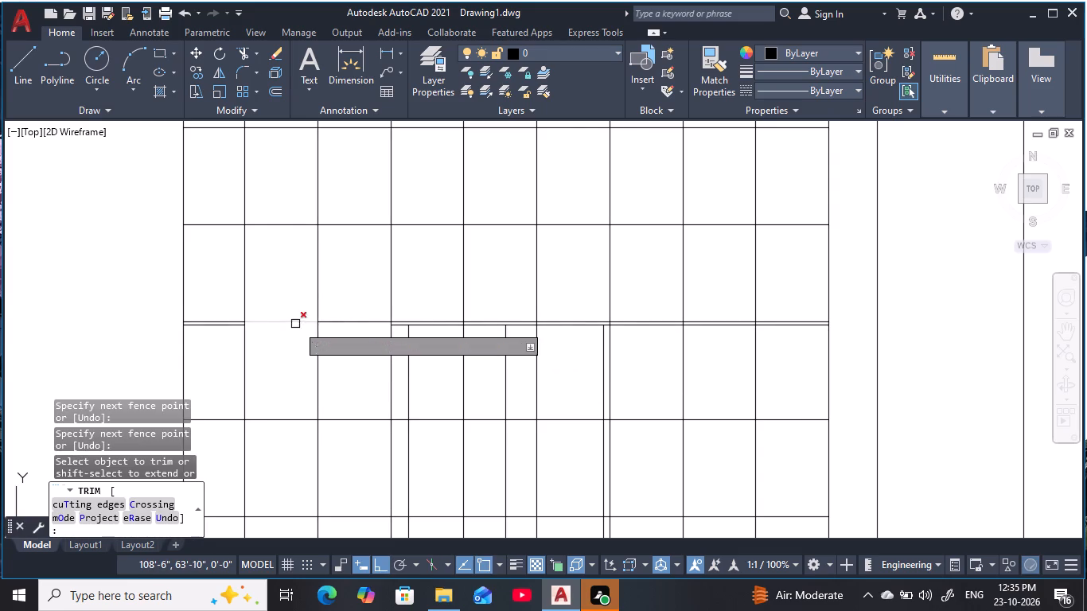
left_click(399, 329)
left_click(649, 328)
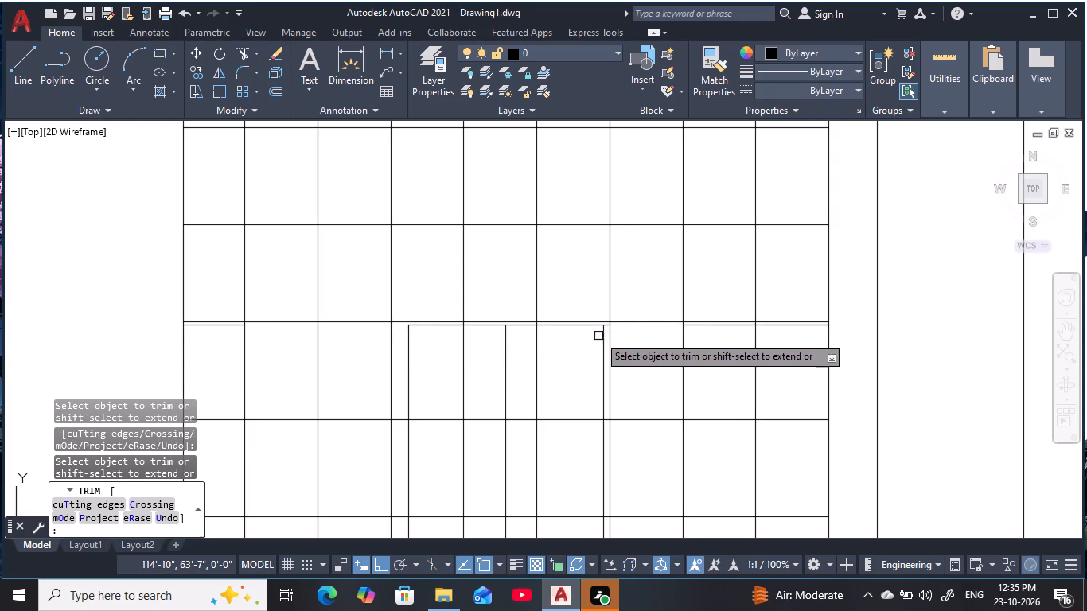
scroll(608, 333, "up", 2)
left_click(604, 319)
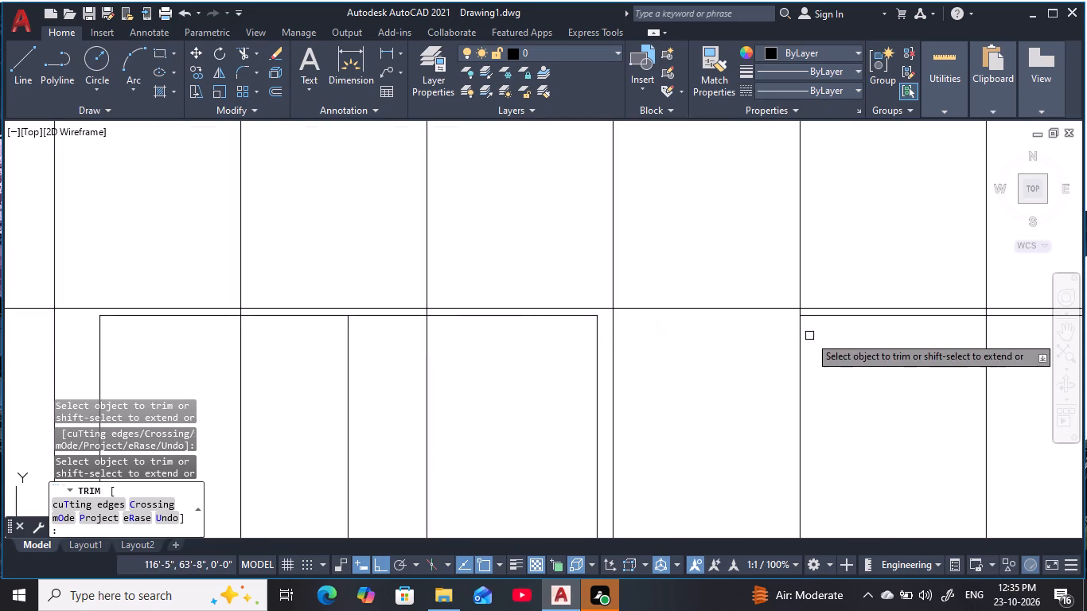
left_click(819, 321)
left_click(821, 315)
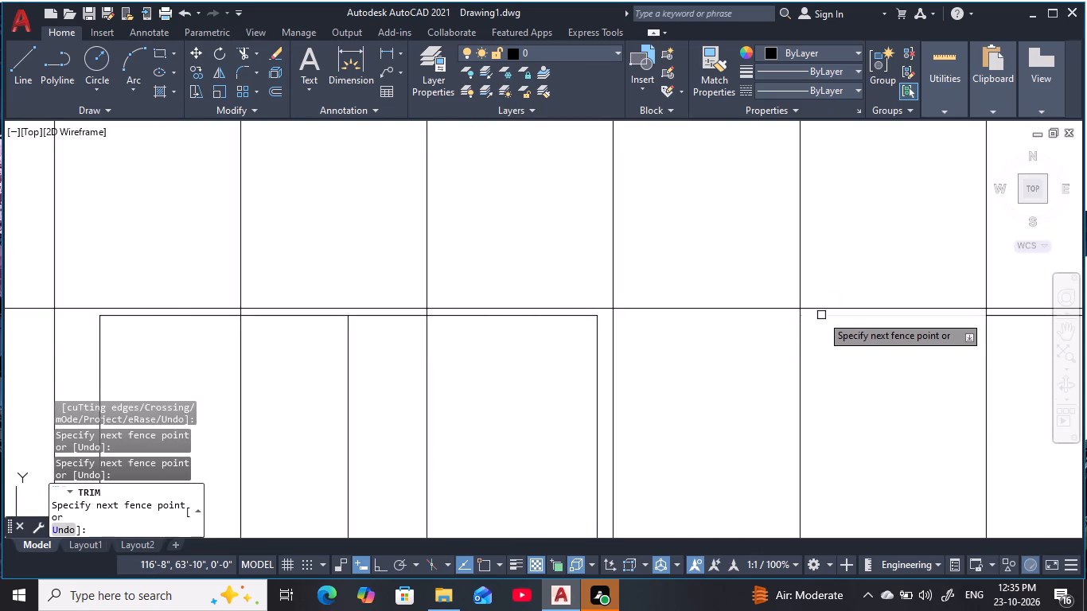
scroll(825, 336, "down", 1)
middle_click_drag(825, 336, 674, 344)
key("Escape")
key("Escape")
Erase the leftover pieces of the 7' offset line at the two outer edges of the grid.
left_click(814, 335)
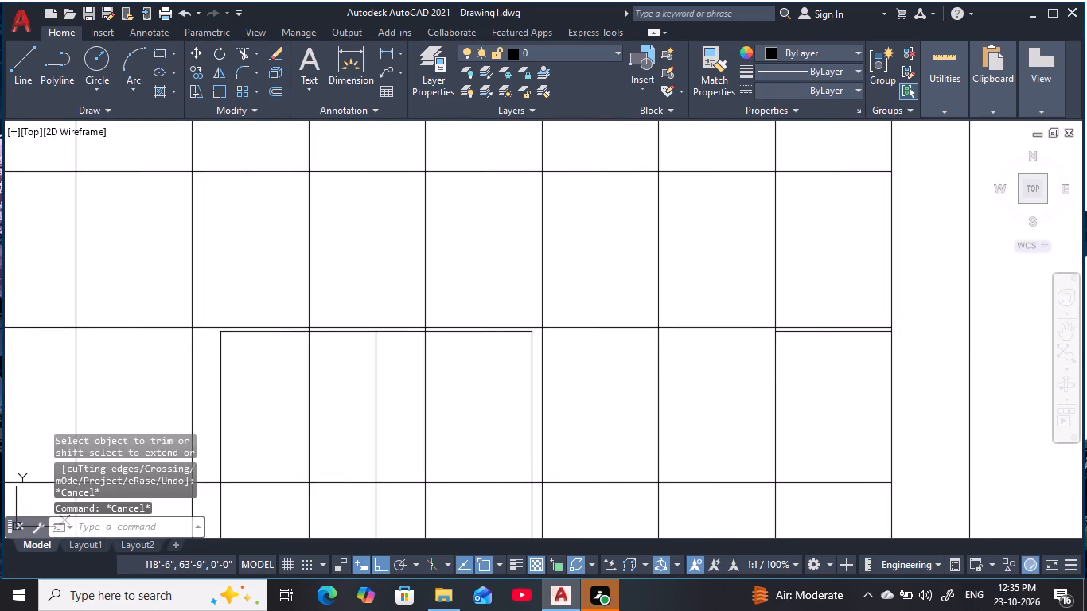
key("e")
key("space")
middle_click_drag(557, 376, 921, 353)
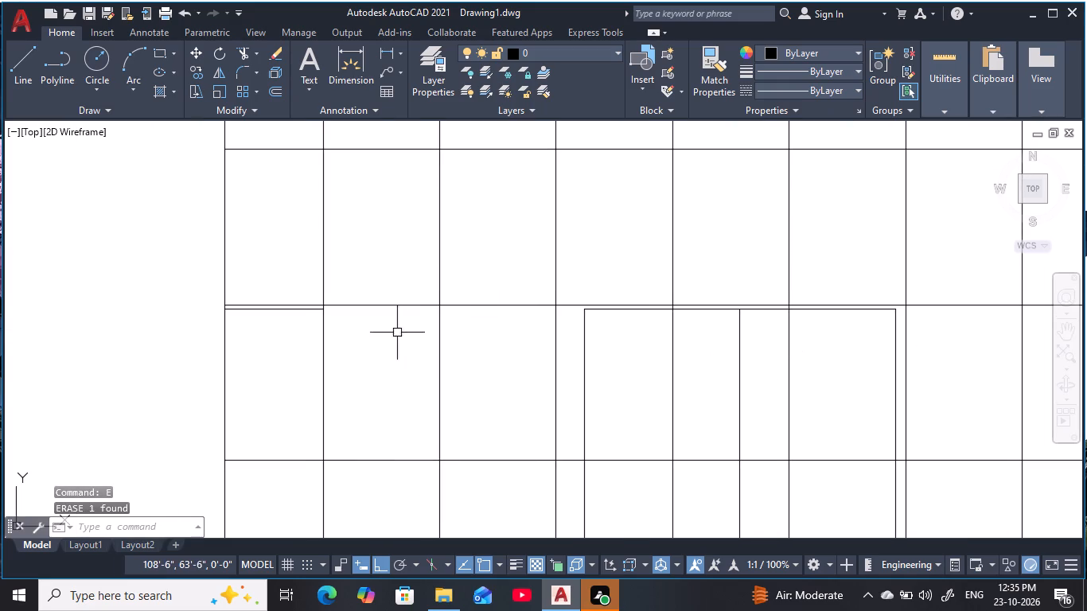
left_click(294, 307)
key("Escape")
key("Escape")
left_click(294, 313)
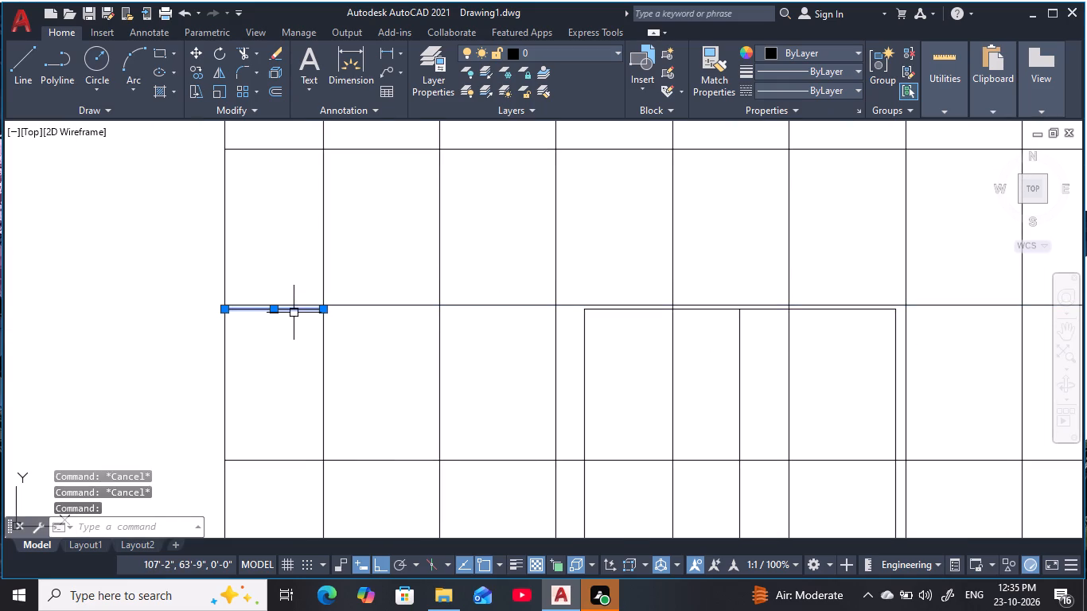
type("e")
key("space")
key("Escape")
key("Escape")
Trim away all grid lines and the central vertical line inside the opening, down to the base line.
scroll(380, 353, "down", 2)
middle_click_drag(387, 356, 390, 302)
key("Escape")
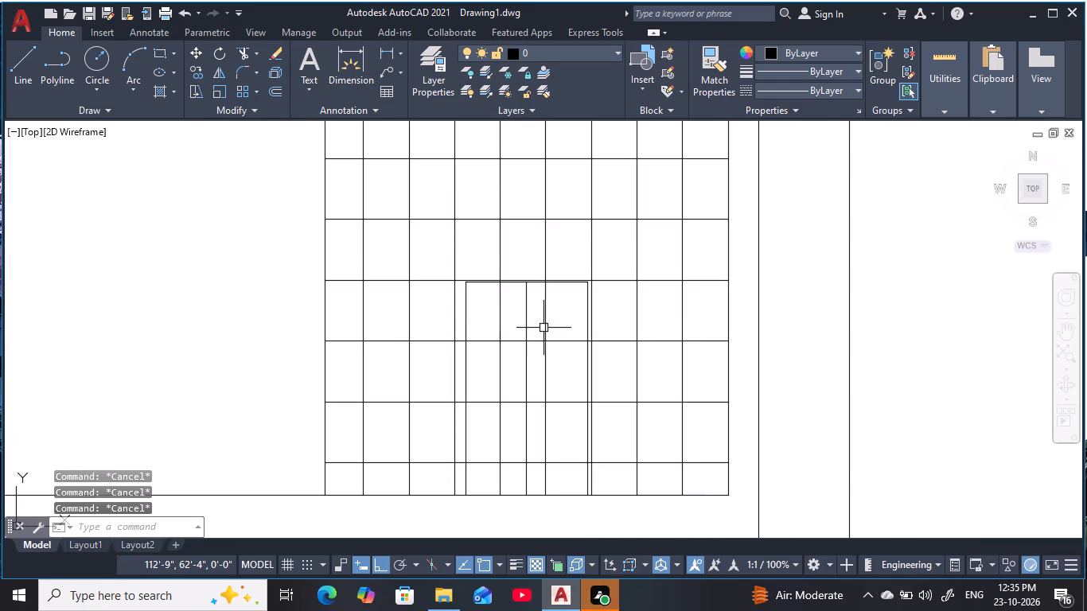
key("Escape")
key("Escape")
type("tr")
key("space")
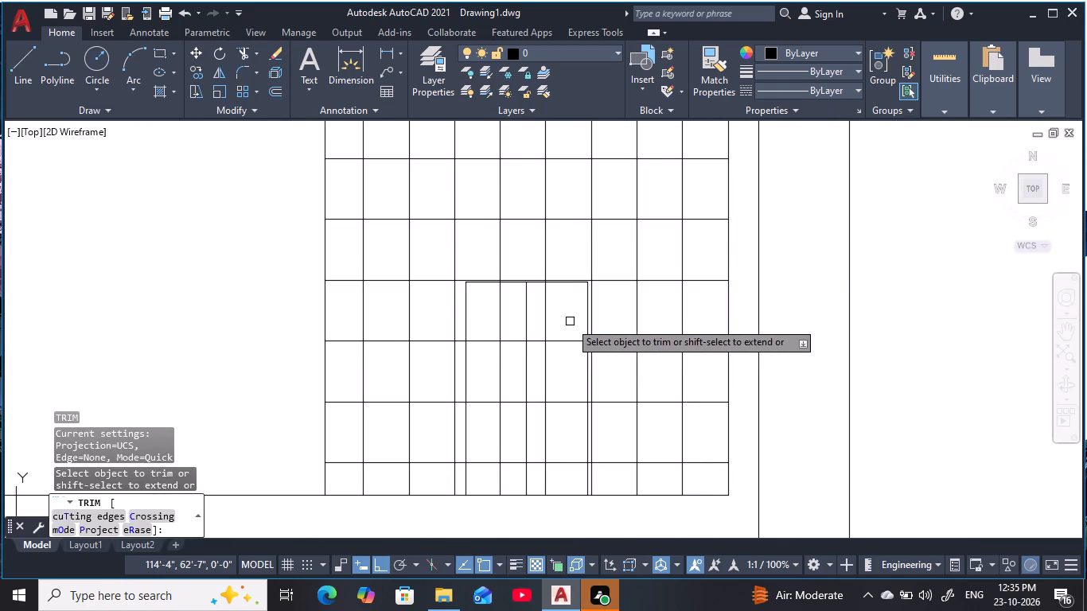
left_click_drag(570, 321, 504, 407)
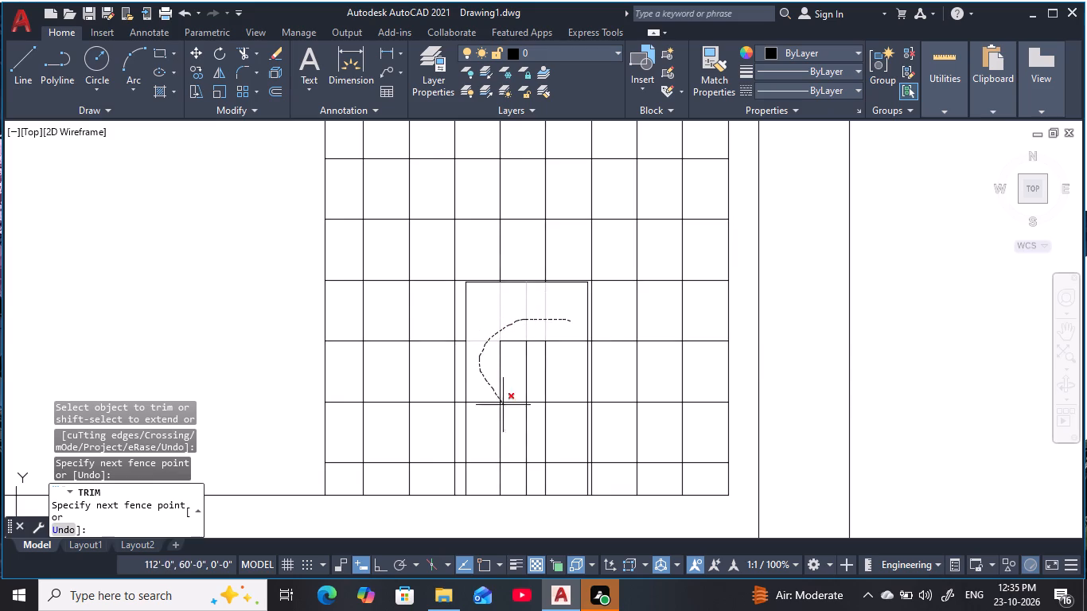
left_click_drag(504, 407, 485, 398)
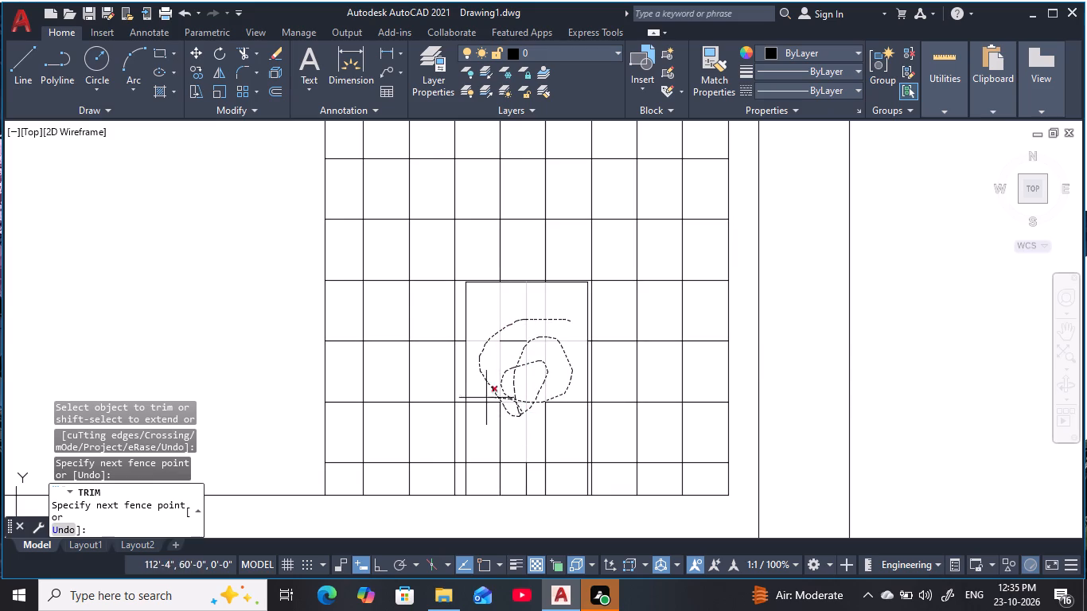
left_click_drag(485, 398, 560, 395)
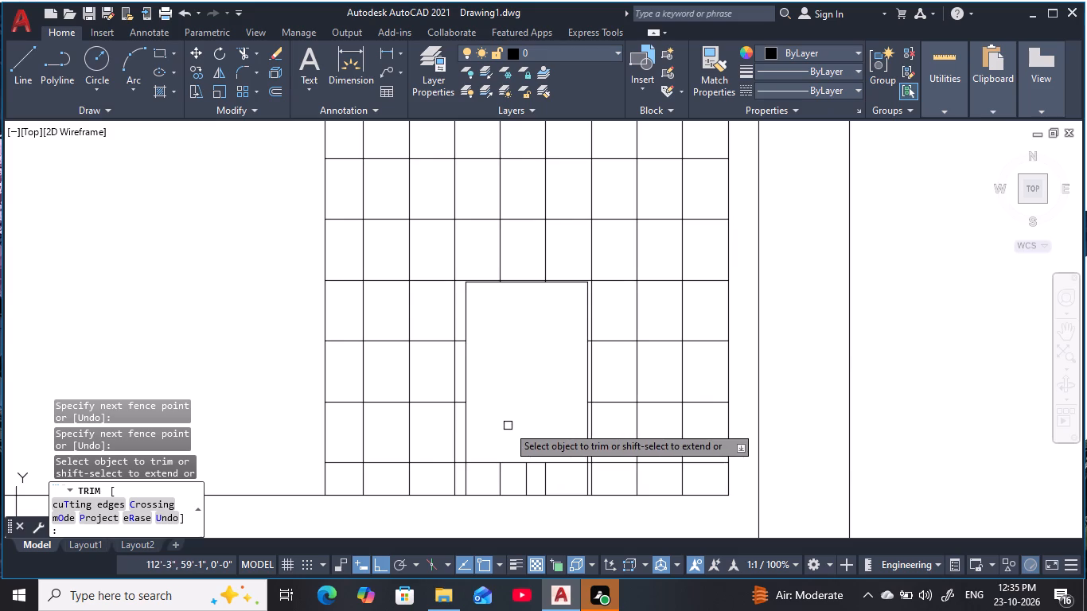
left_click_drag(558, 476, 501, 482)
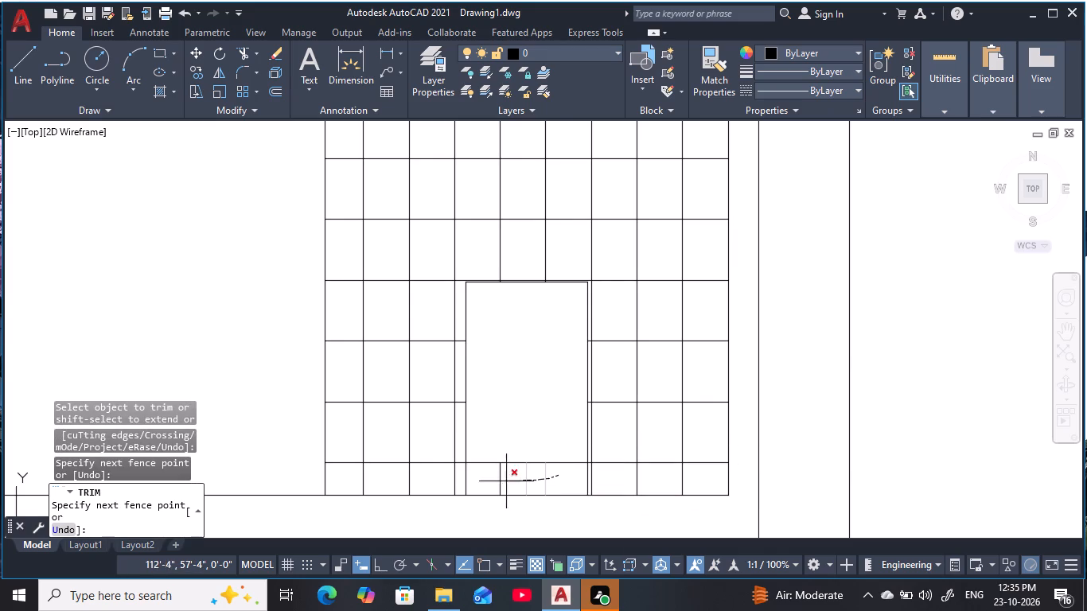
left_click_drag(501, 482, 525, 463)
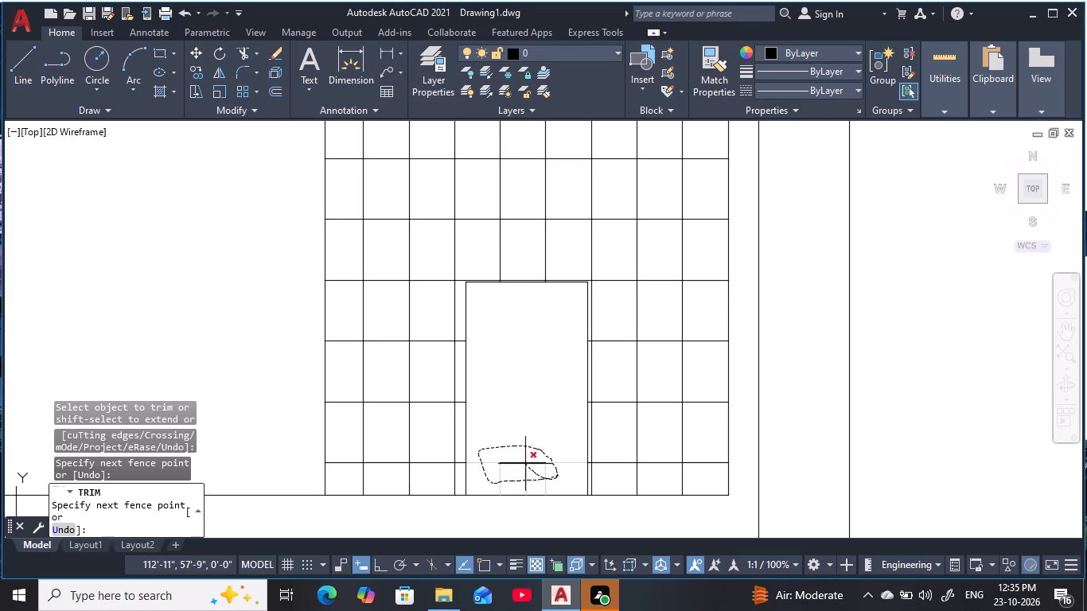
left_click_drag(525, 463, 531, 471)
scroll(520, 462, "down", 2)
middle_click(520, 462)
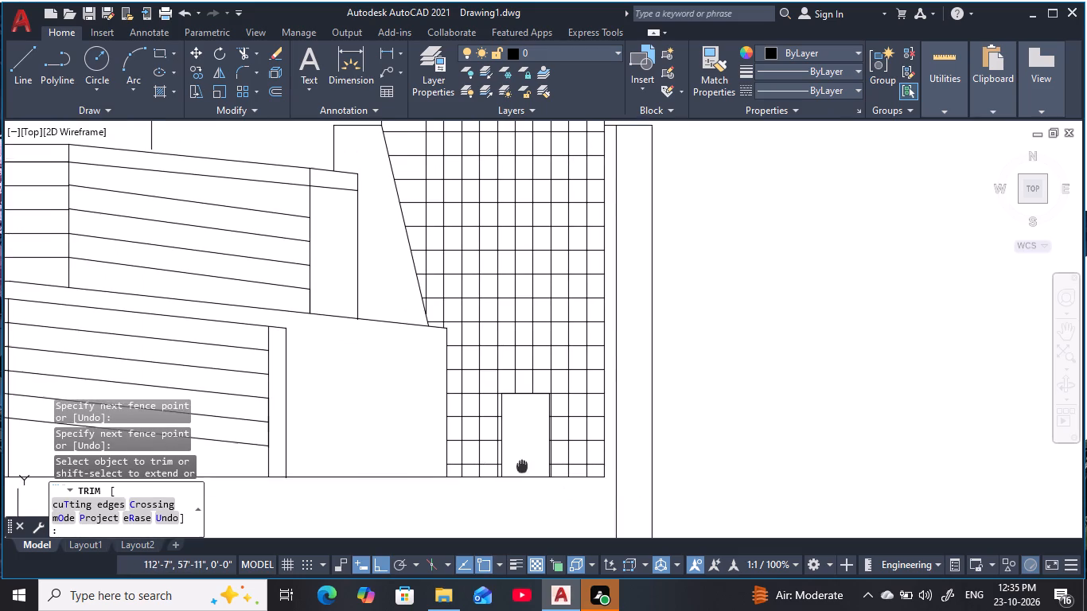
scroll(505, 434, "up", 2)
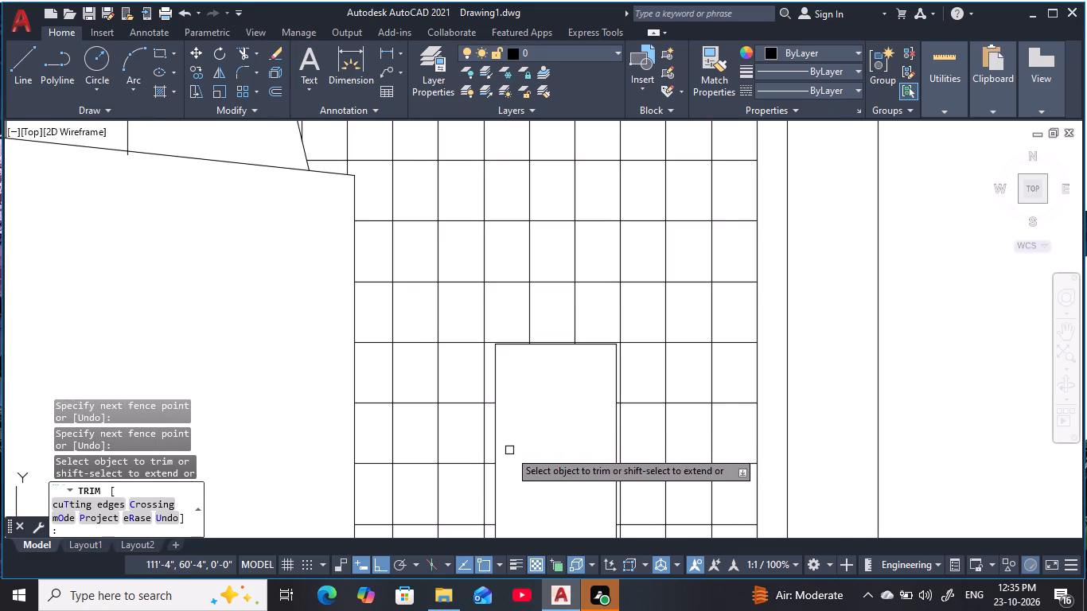
key("Escape")
key("Escape")
key("Escape")
key("Escape")
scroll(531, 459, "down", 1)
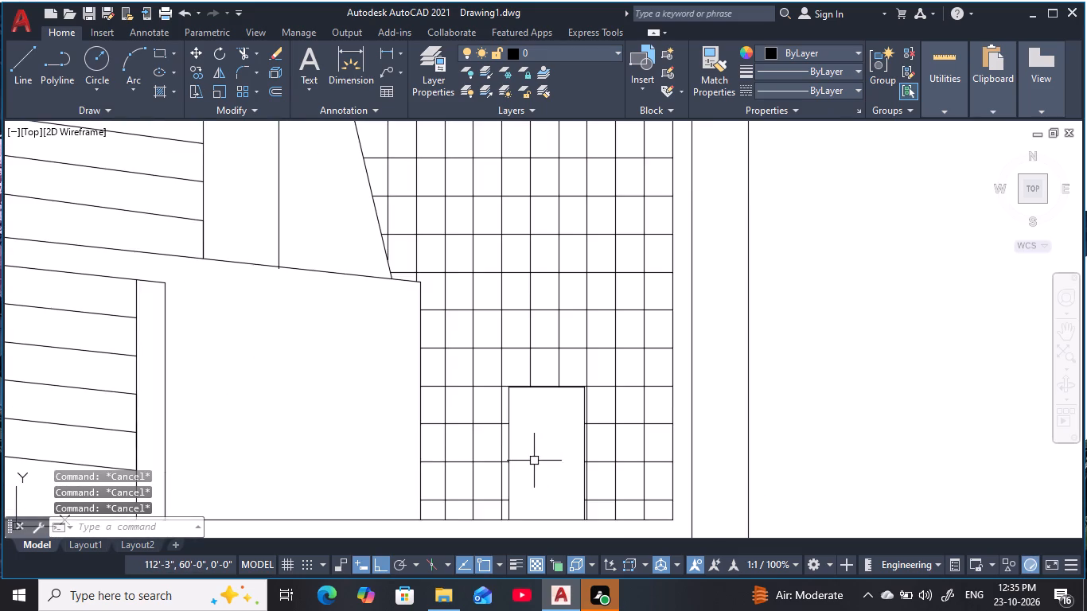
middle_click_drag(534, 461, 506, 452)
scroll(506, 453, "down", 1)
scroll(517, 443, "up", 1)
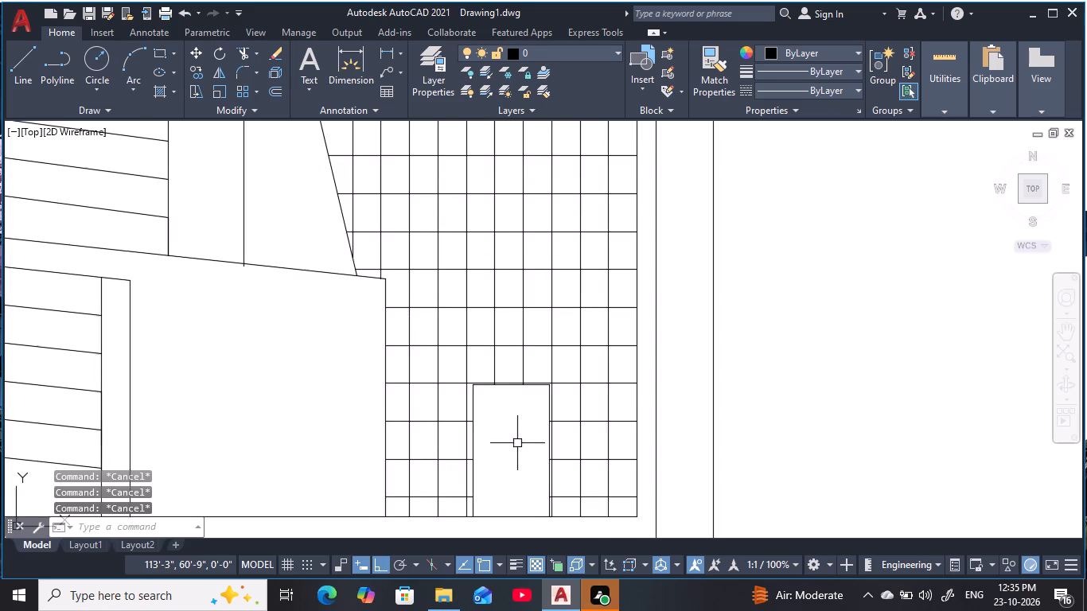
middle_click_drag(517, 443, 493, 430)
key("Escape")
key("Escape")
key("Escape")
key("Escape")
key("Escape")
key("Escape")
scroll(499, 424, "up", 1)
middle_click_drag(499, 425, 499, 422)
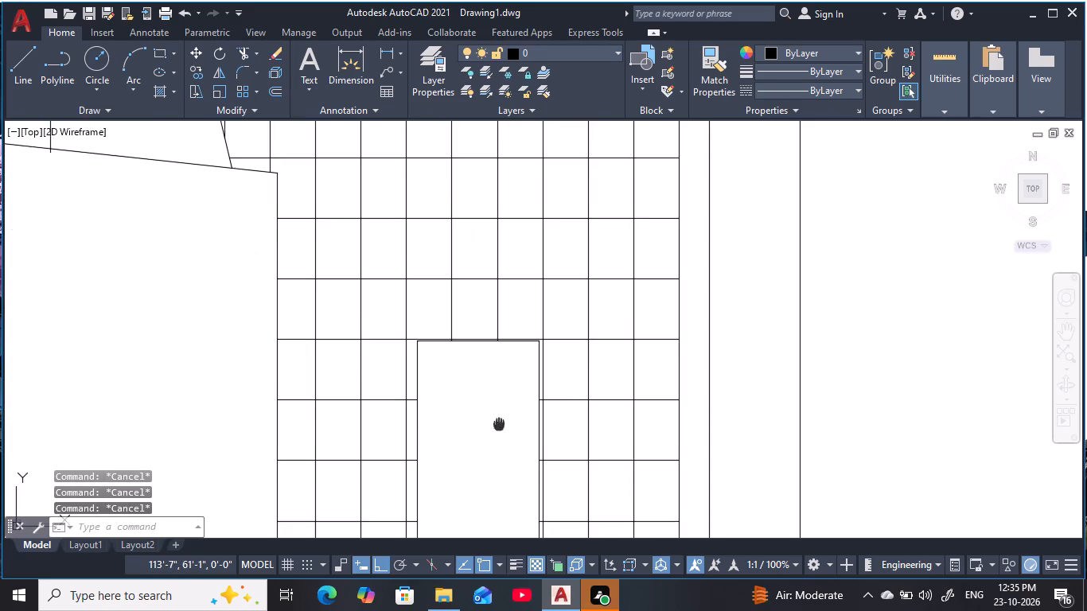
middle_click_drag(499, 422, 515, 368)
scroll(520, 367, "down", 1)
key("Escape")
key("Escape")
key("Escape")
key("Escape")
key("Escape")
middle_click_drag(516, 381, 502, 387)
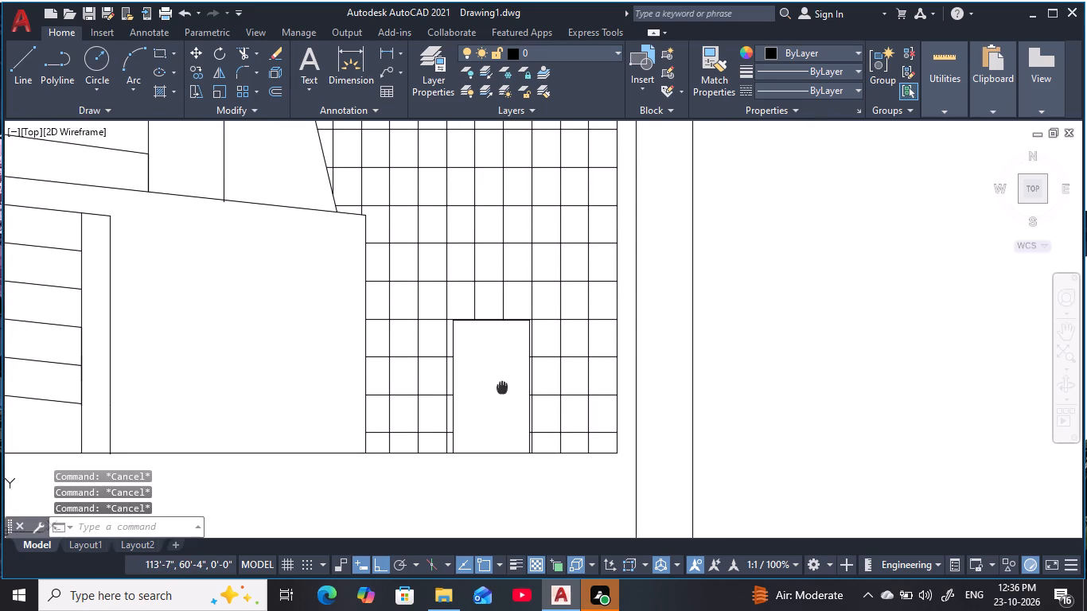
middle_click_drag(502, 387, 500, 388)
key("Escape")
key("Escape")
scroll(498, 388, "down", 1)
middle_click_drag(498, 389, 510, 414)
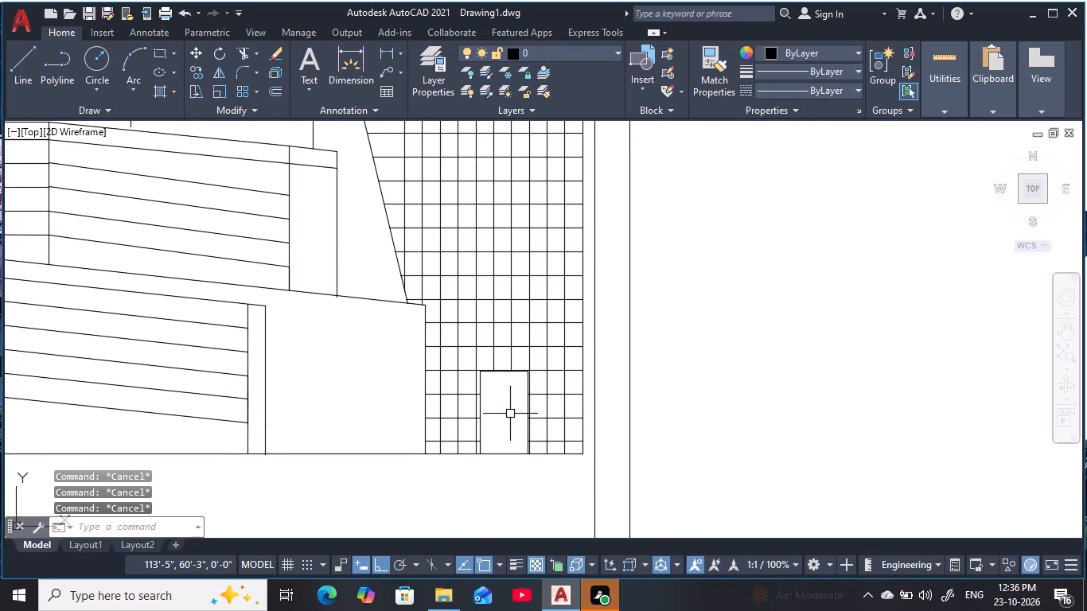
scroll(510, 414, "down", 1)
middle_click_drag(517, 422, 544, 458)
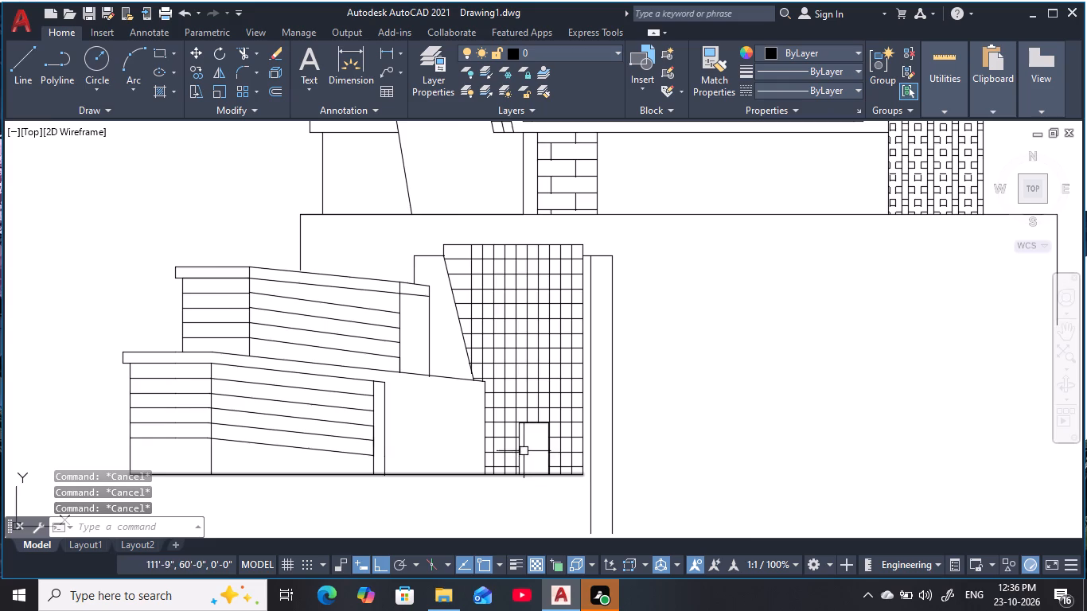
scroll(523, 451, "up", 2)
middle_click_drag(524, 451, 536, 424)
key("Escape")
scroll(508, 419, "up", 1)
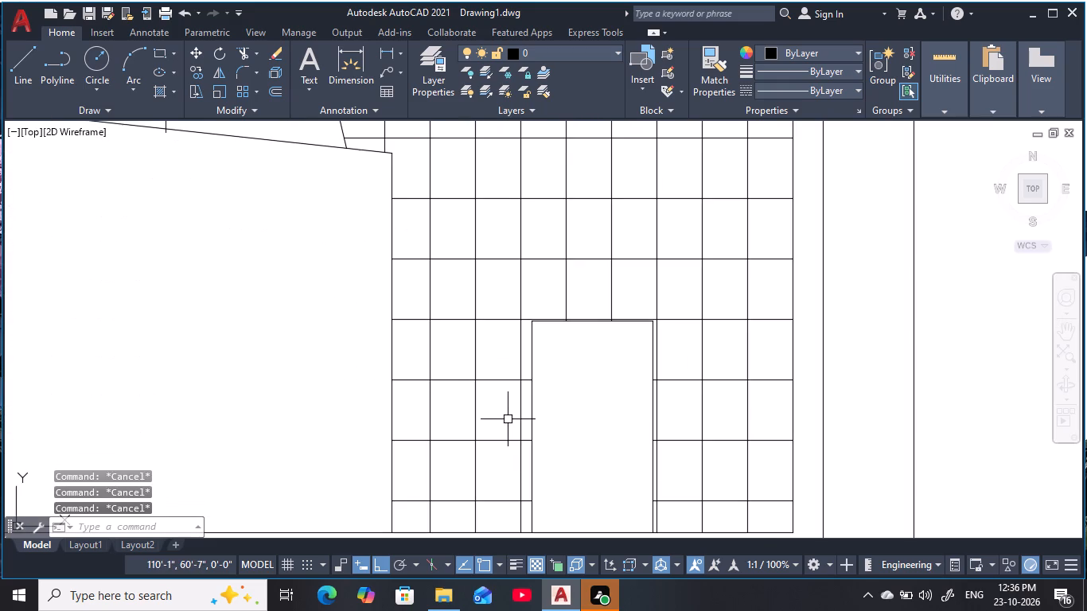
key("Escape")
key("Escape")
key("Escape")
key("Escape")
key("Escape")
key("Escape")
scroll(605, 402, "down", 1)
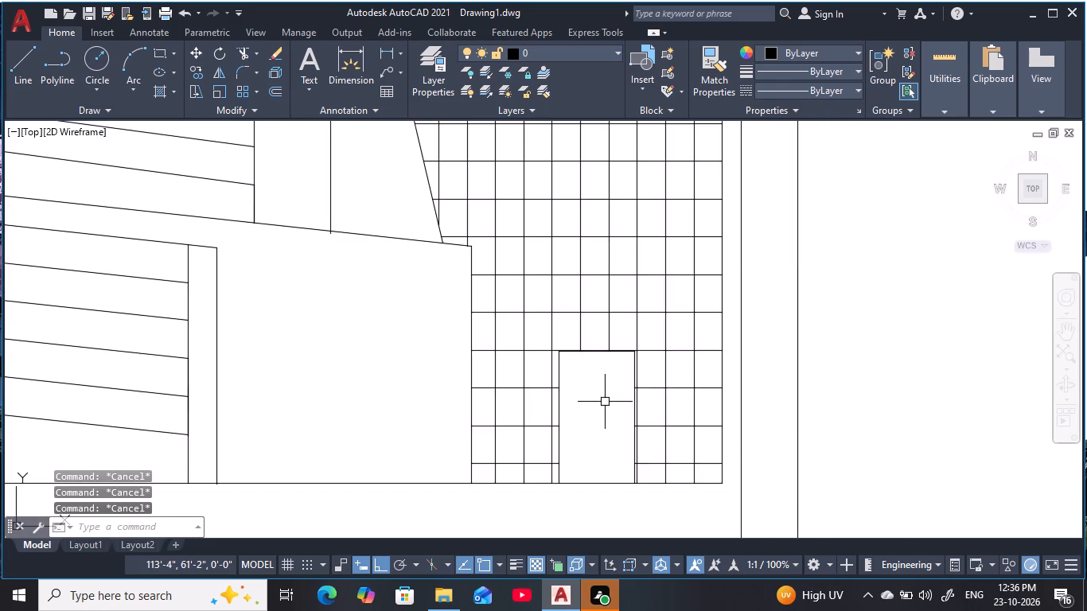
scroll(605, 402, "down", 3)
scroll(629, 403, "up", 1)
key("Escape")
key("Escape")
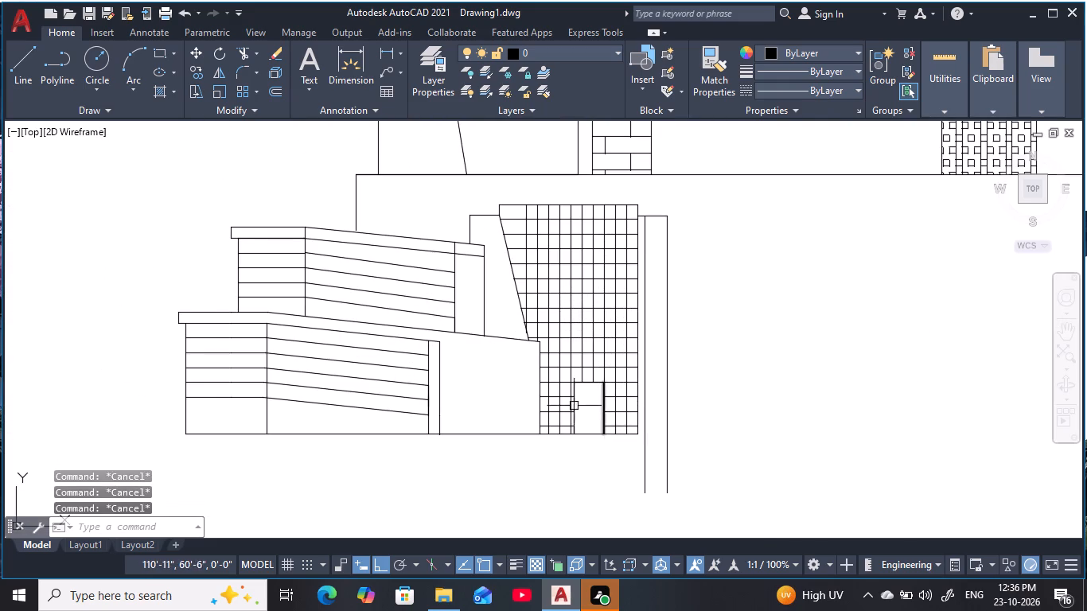
Offset the opening's two side lines 4" inward and the horizontal grid line just above it 4" downward.
scroll(573, 403, "up", 2)
key("Escape")
key("Escape")
key("Escape")
key("Escape")
middle_click_drag(579, 405, 522, 407)
key("Escape")
key("Escape")
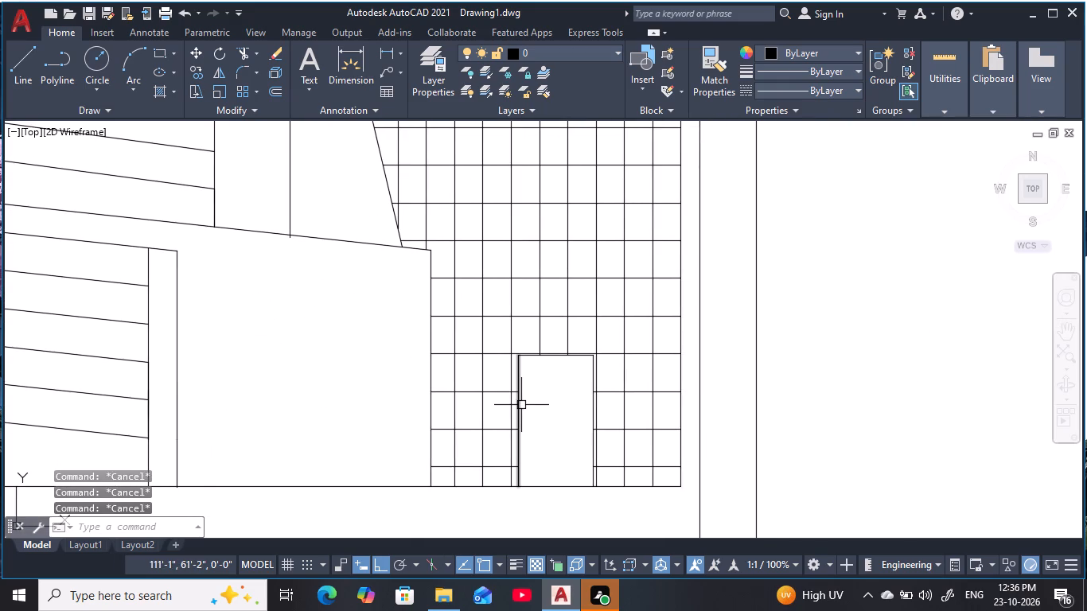
type("o")
key("space")
key("4")
key("space")
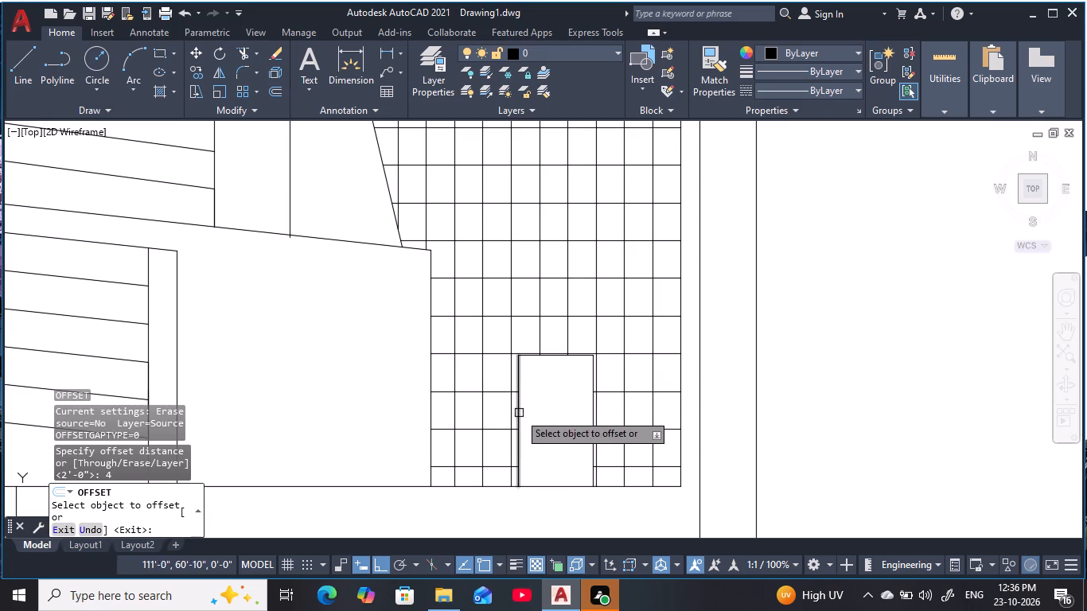
left_click(519, 413)
left_click(552, 414)
left_click(553, 358)
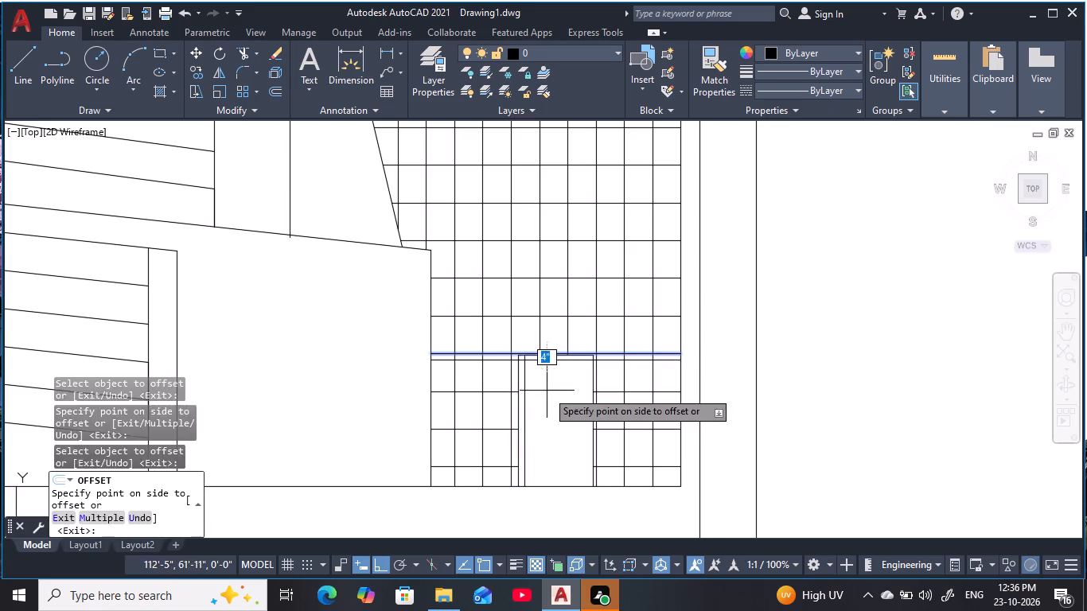
left_click(547, 393)
left_click(594, 375)
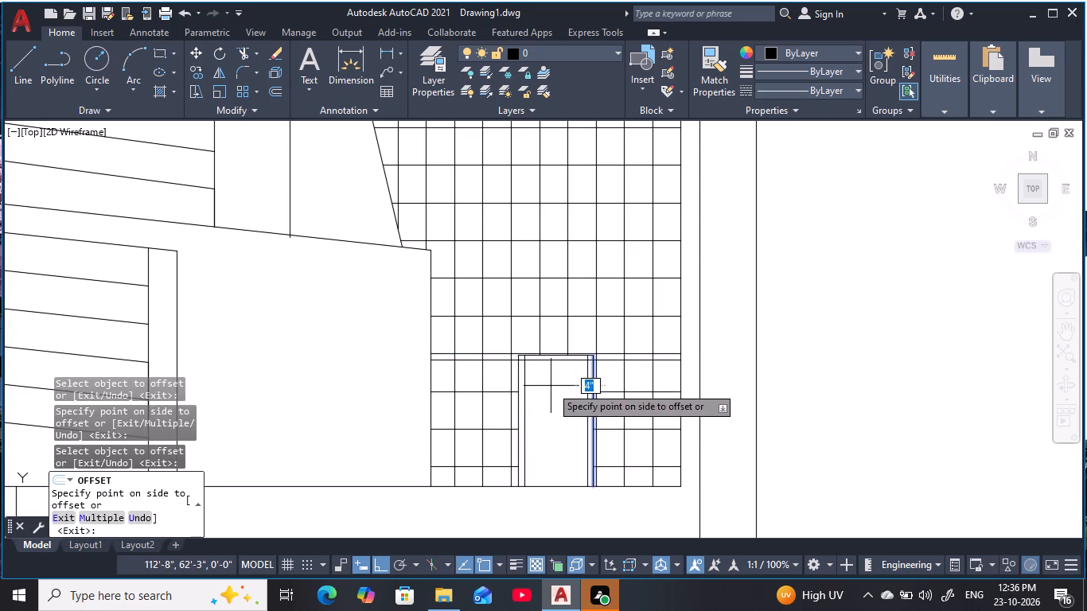
left_click(546, 387)
key("Escape")
key("Escape")
key("Escape")
key("Escape")
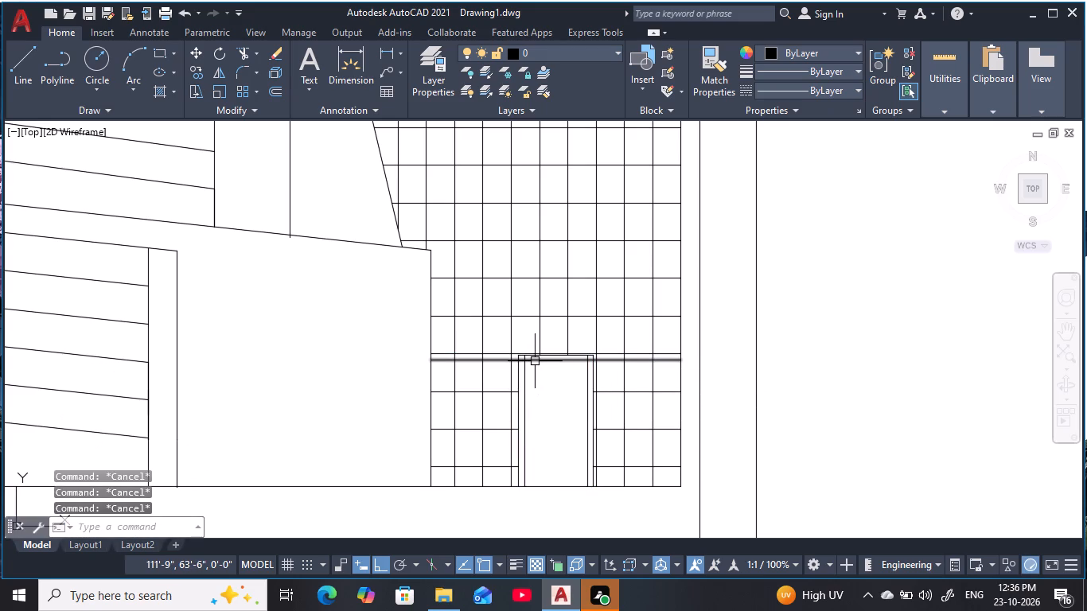
Erase the full-width horizontal line offset from the grid line near the top of the opening.
left_click(535, 361)
key("e")
key("space")
key("Escape")
key("Escape")
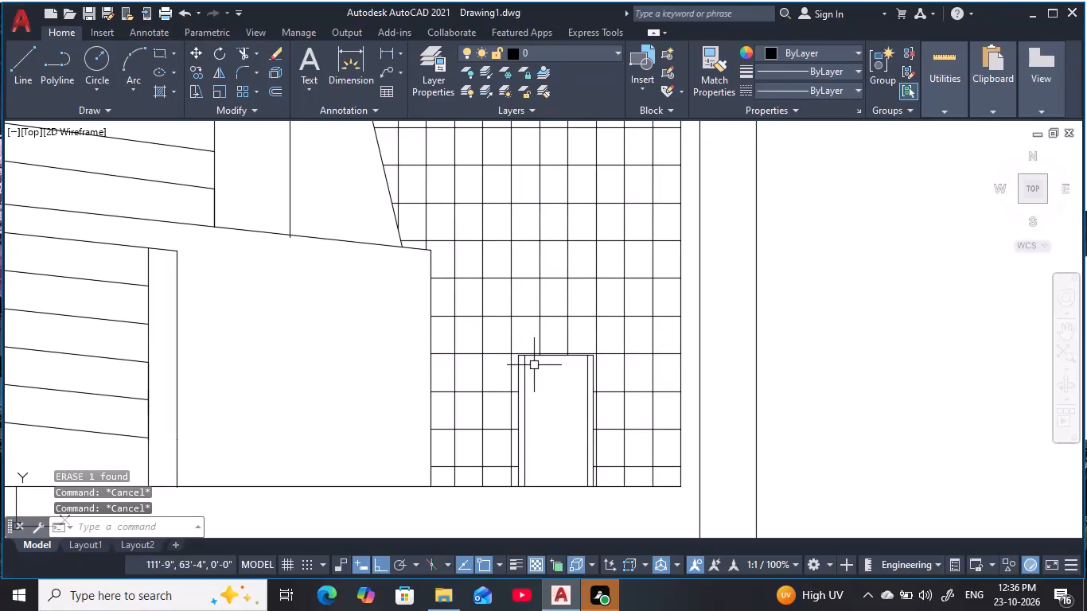
key("Escape")
Offset the door opening's top line 4" downward to form the head of the frame.
key("o")
key("space")
type("4")
key("space")
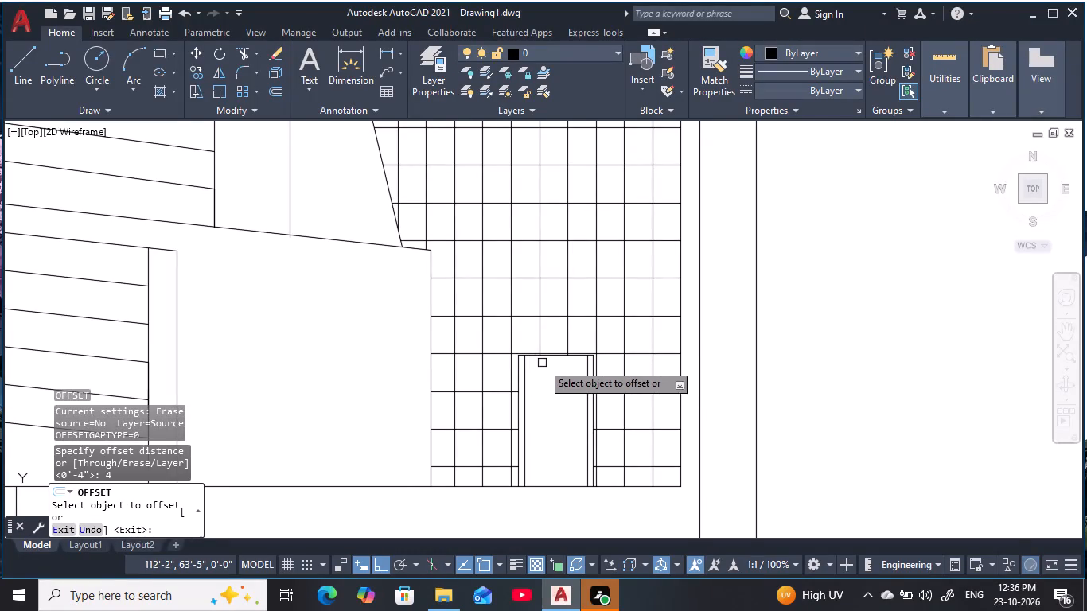
scroll(546, 361, "up", 3)
left_click(556, 344)
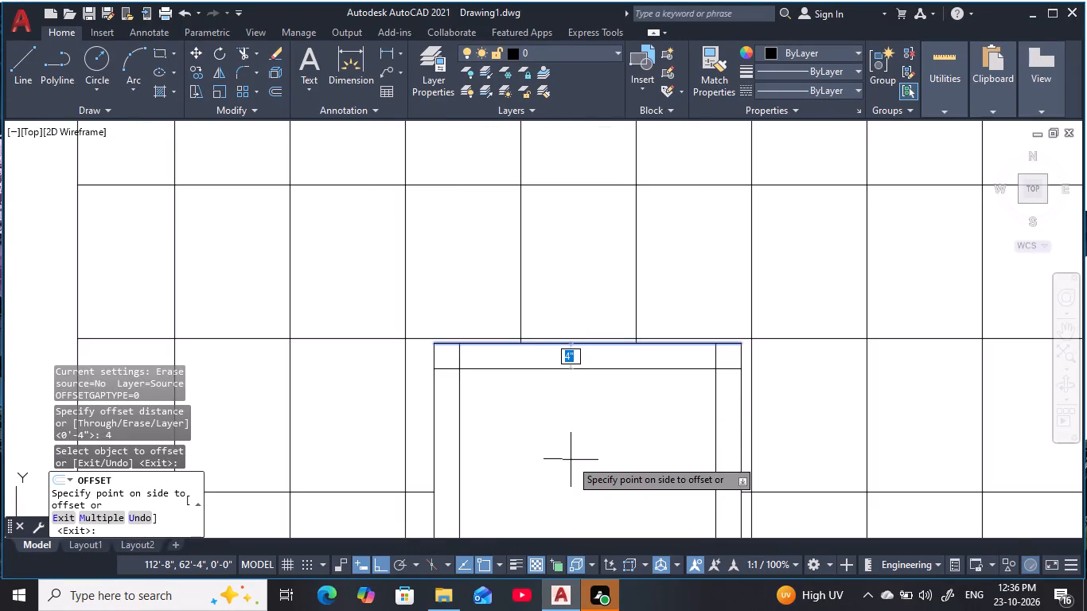
left_click(571, 460)
key("Escape")
key("Escape")
key("Escape")
key("Escape")
Trim the crossing ends of the inner door-frame lines at both upper corners to leave clean corners.
type("tr")
key("space")
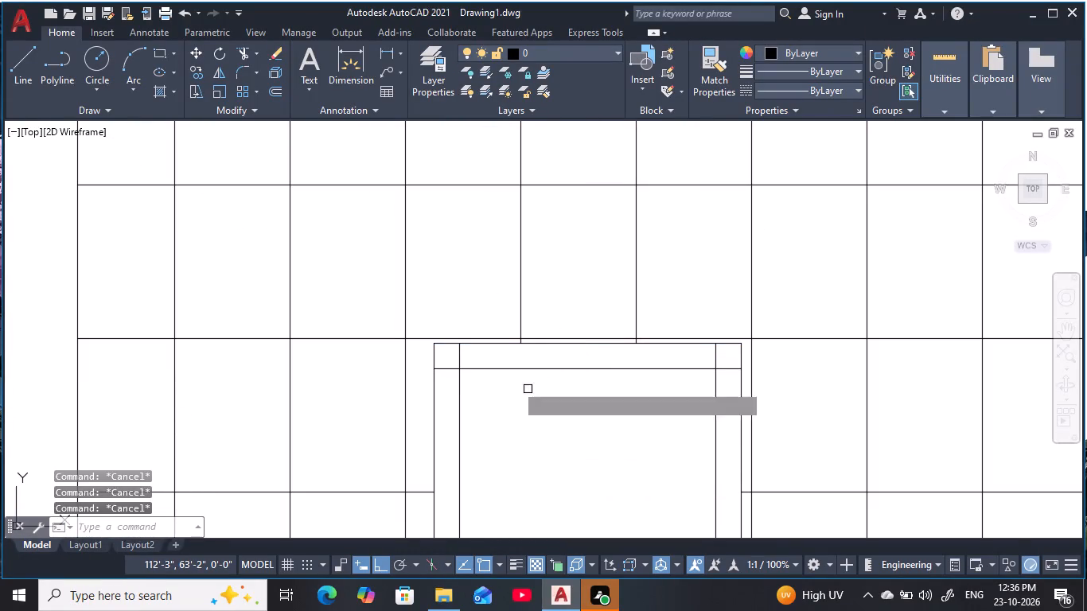
scroll(466, 352, "up", 2)
left_click_drag(462, 357, 409, 422)
scroll(536, 427, "down", 2)
middle_click_drag(598, 439, 444, 404)
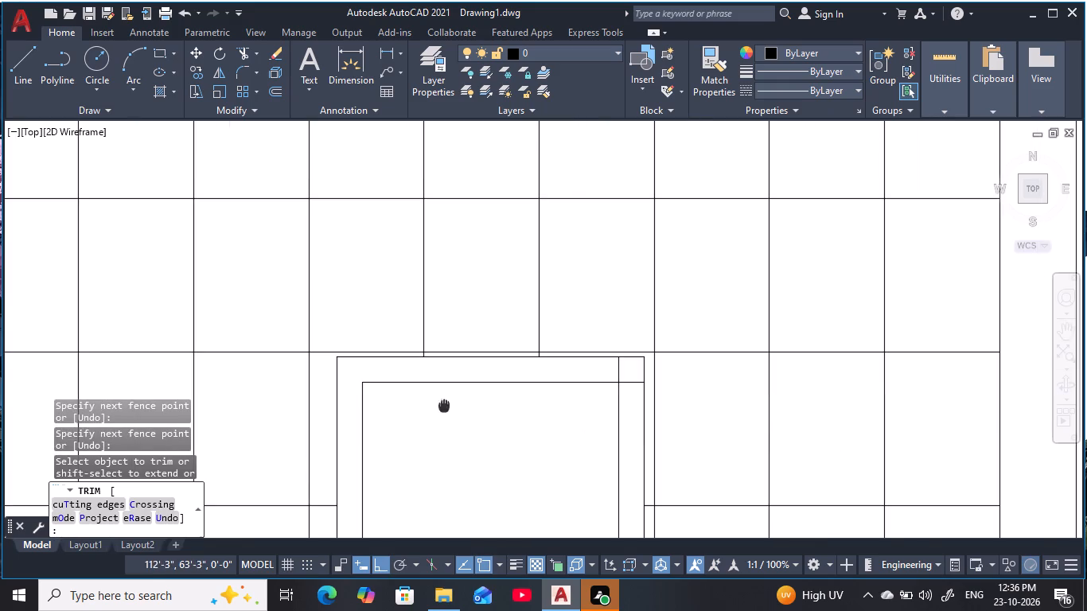
middle_click_drag(444, 404, 444, 403)
scroll(626, 377, "up", 2)
left_click_drag(564, 364, 646, 419)
scroll(519, 465, "down", 2)
middle_click_drag(510, 460, 563, 415)
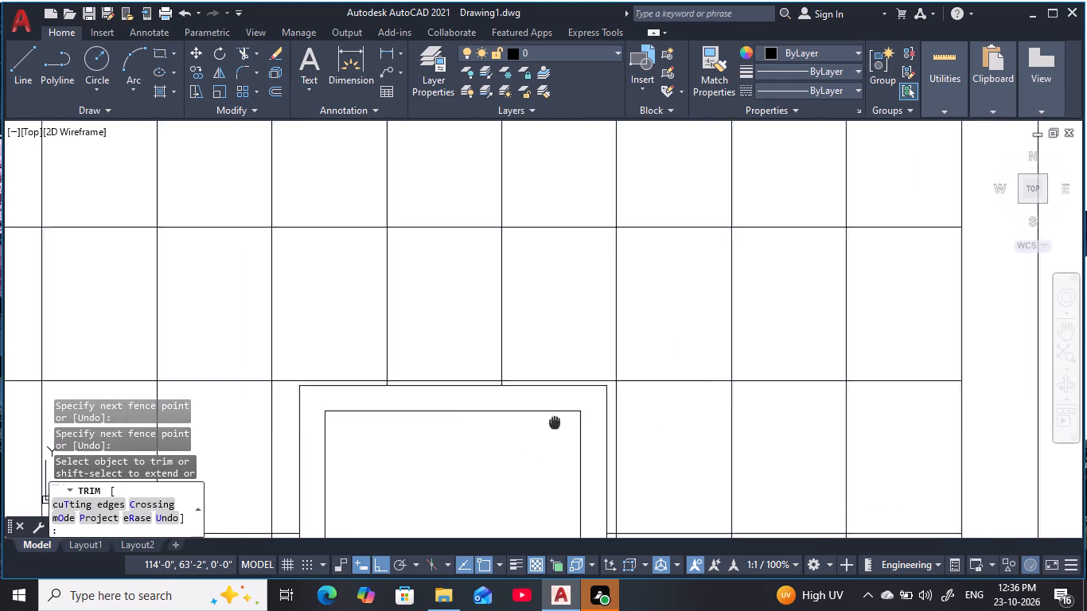
middle_click_drag(563, 415, 702, 299)
middle_click_drag(730, 426, 668, 333)
middle_click_drag(530, 446, 555, 414)
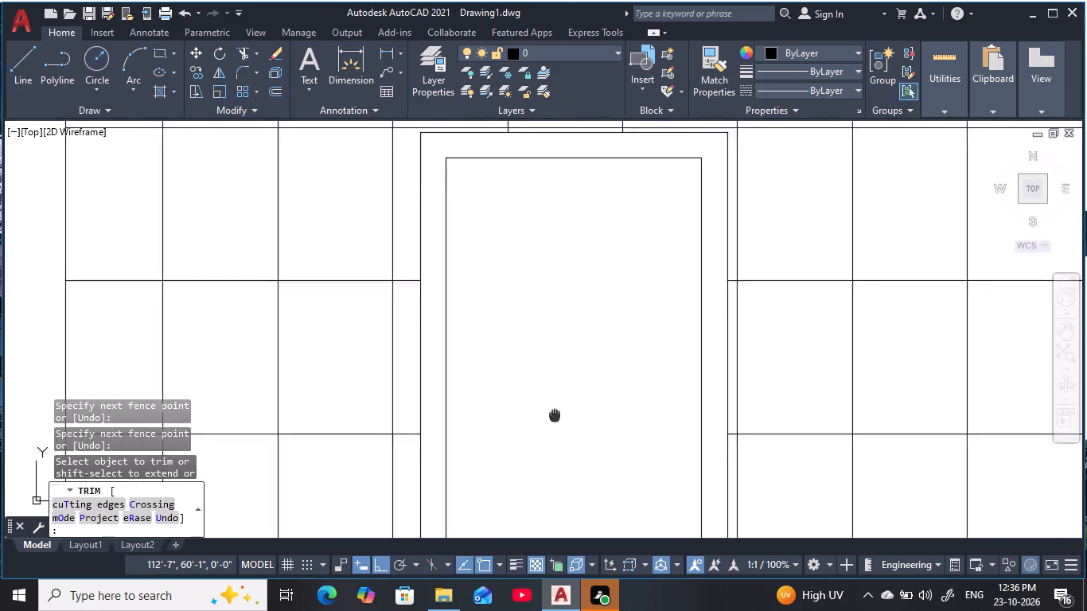
middle_click_drag(555, 414, 598, 298)
scroll(593, 293, "down", 2)
middle_click_drag(642, 360, 620, 392)
key("Escape")
key("Escape")
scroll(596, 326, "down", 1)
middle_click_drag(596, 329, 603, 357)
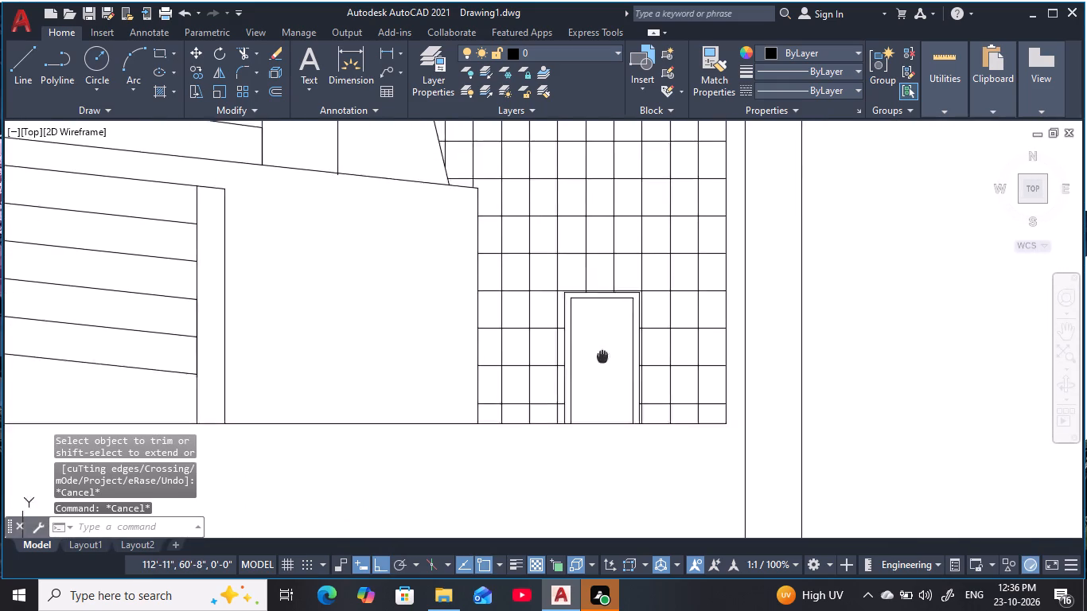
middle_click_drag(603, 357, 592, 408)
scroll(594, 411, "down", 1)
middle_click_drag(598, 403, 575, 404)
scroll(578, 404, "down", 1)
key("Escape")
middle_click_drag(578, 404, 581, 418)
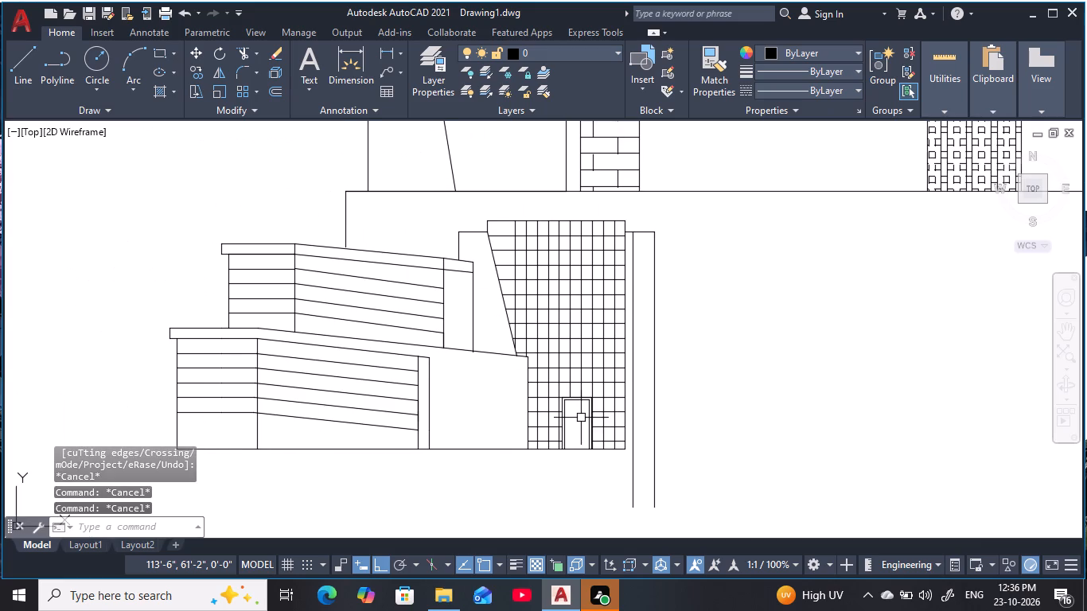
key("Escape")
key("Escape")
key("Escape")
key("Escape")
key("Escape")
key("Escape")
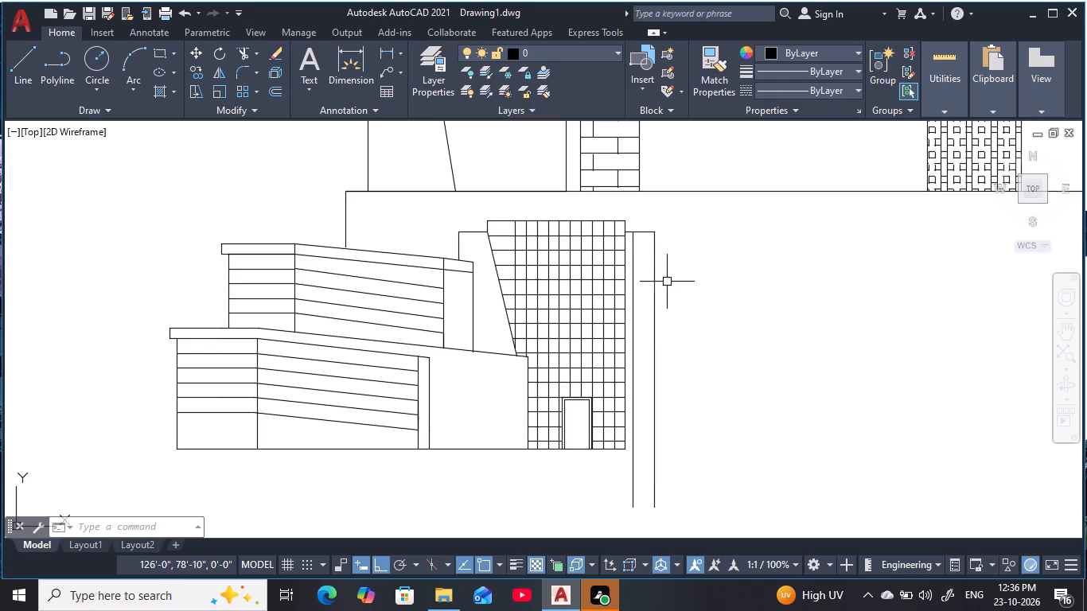
Draw a 1'-6" vertical line up from the top edge of the narrow column beside the grid, level with the grid's top.
middle_click_drag(676, 267, 682, 305)
scroll(676, 282, "up", 1)
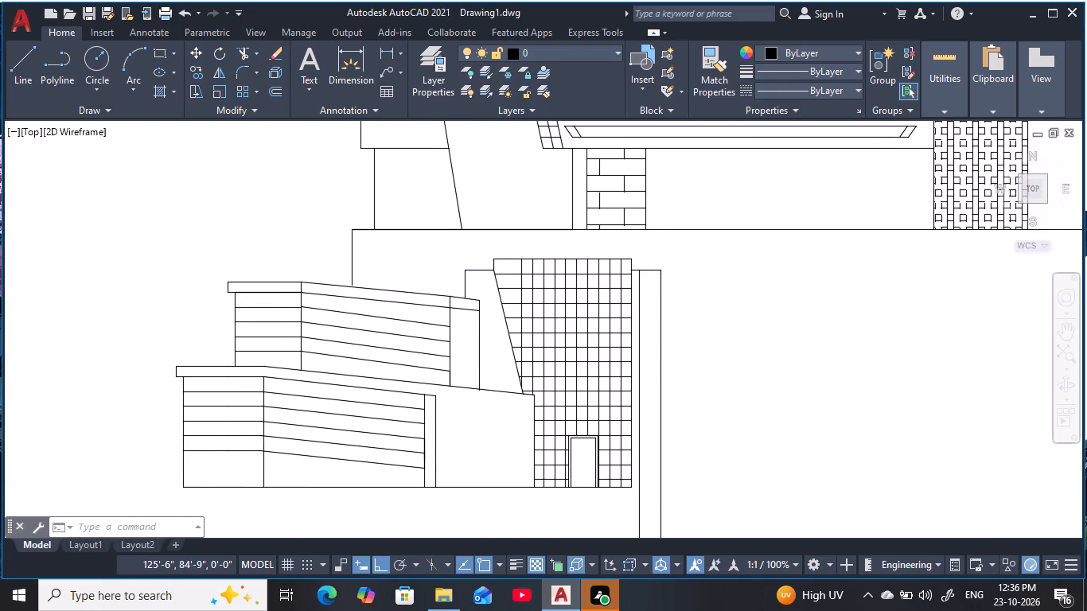
middle_click_drag(663, 296, 671, 323)
key("Escape")
key("Escape")
key("Escape")
scroll(611, 271, "up", 2)
key("Escape")
middle_click_drag(656, 296, 651, 281)
key("Escape")
key("Escape")
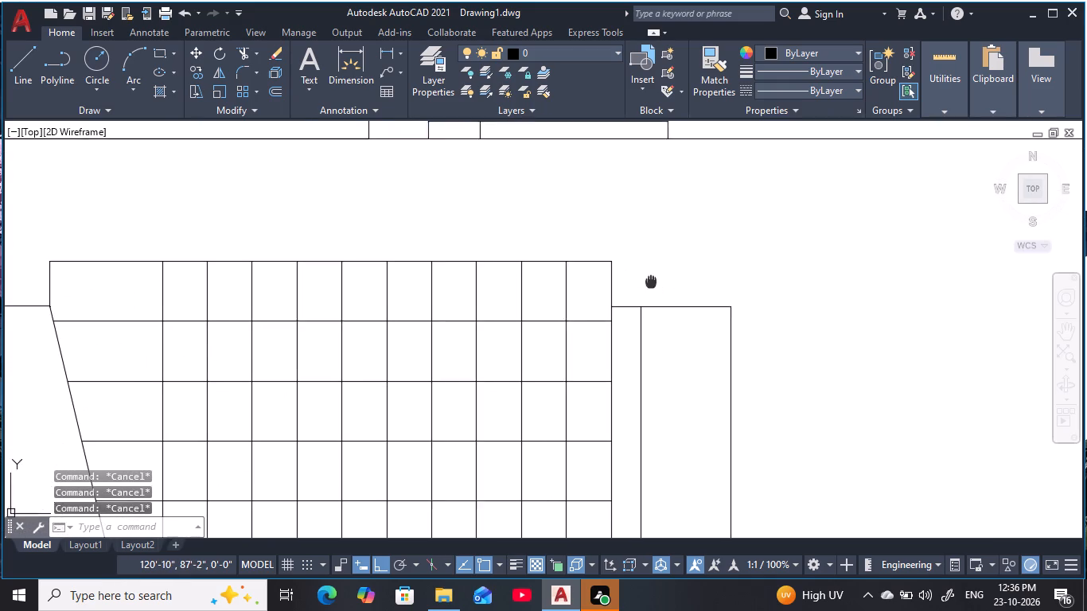
middle_click_drag(651, 281, 647, 270)
key("Escape")
key("Escape")
key("Escape")
key("Escape")
key("Escape")
key("Escape")
key("Escape")
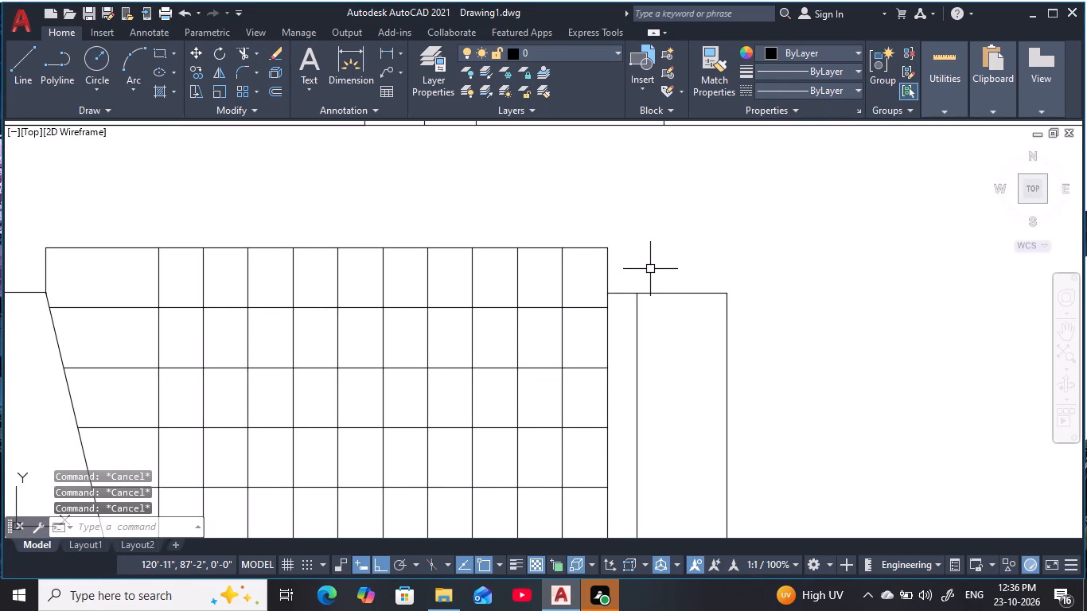
type("l")
key("space")
left_click(668, 295)
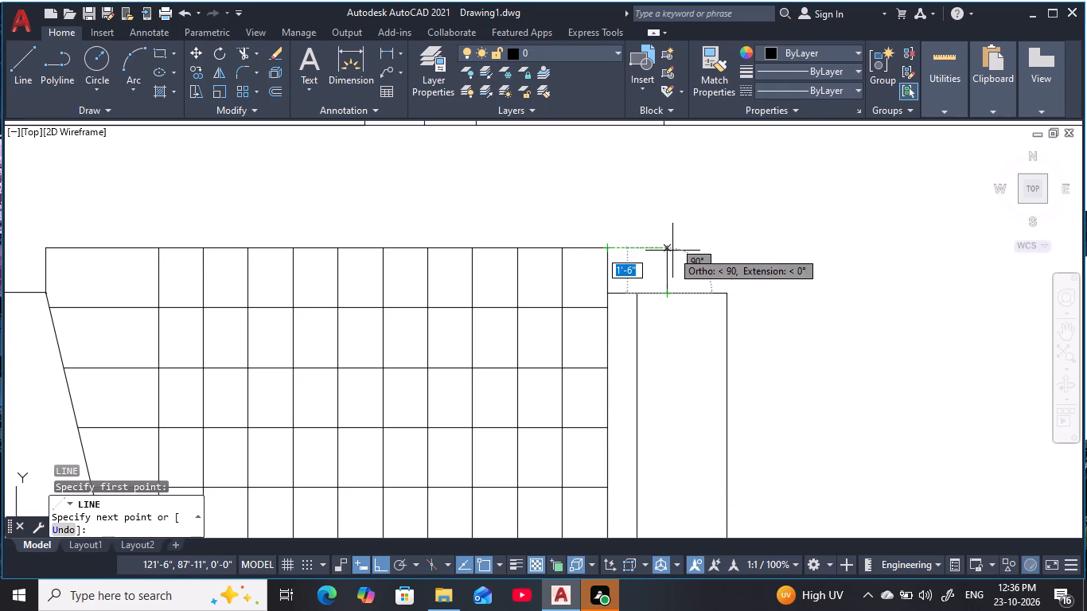
left_click(668, 249)
key("Escape")
key("Escape")
key("Escape")
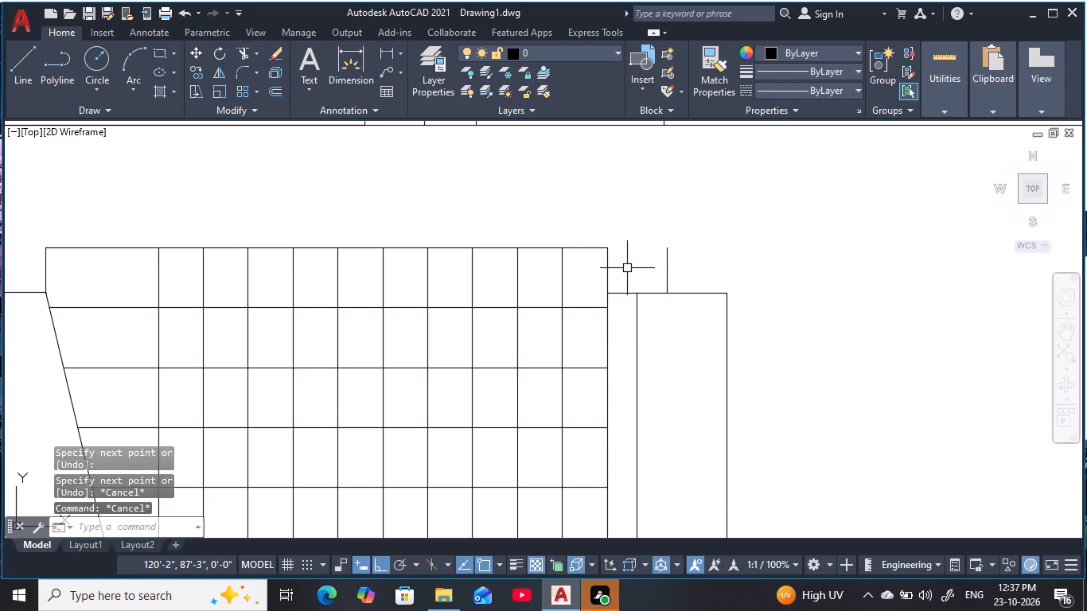
Extend the grid's top line across to the short vertical line above the narrow column.
key("Escape")
key("Escape")
key("Escape")
type("ex")
key("space")
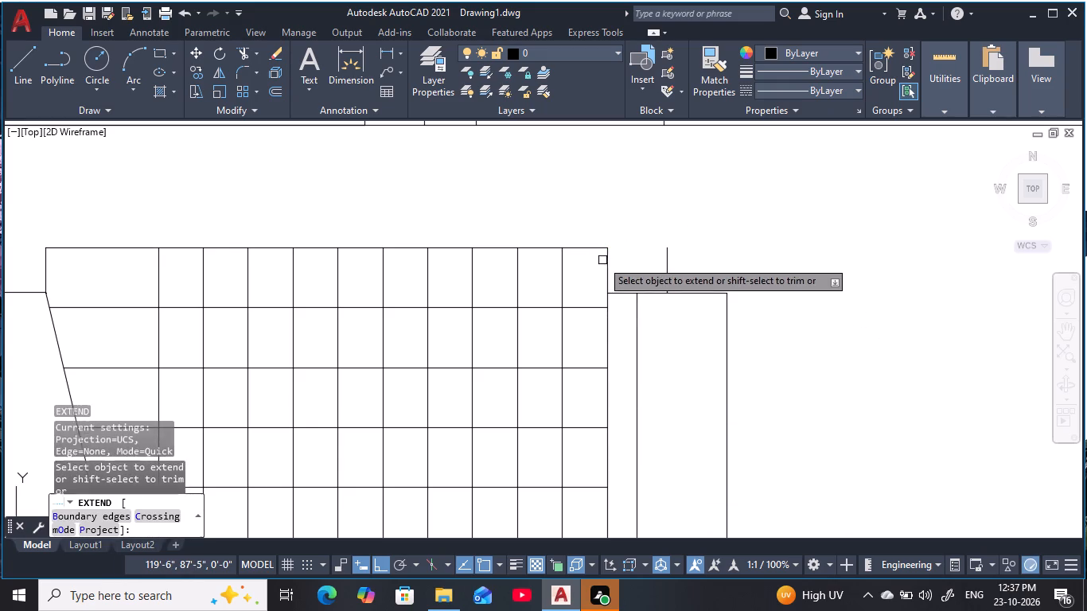
left_click(591, 251)
key("Escape")
key("Escape")
key("Escape")
key("Escape")
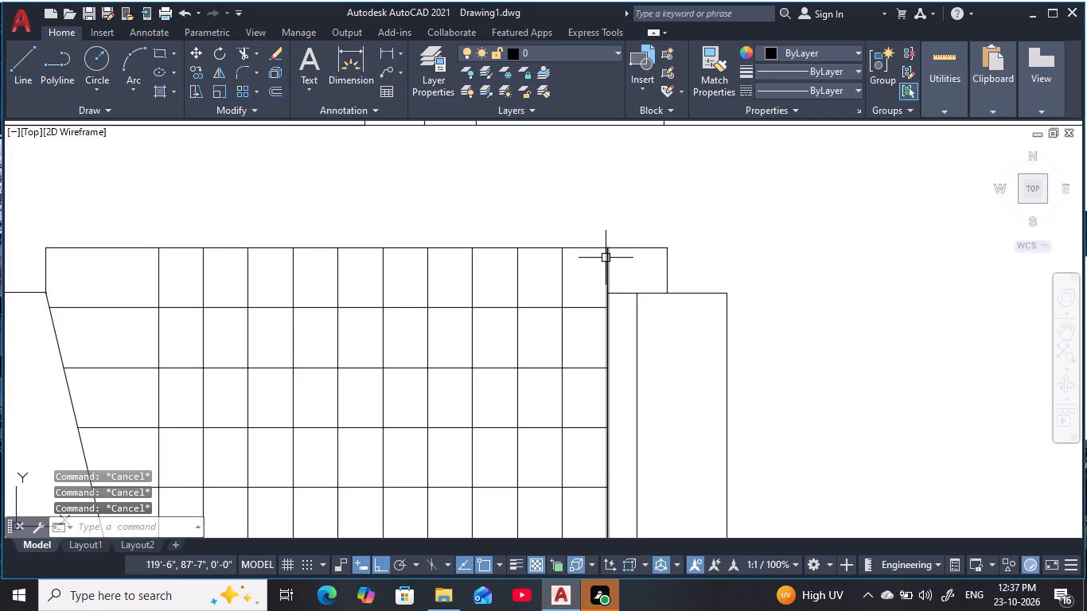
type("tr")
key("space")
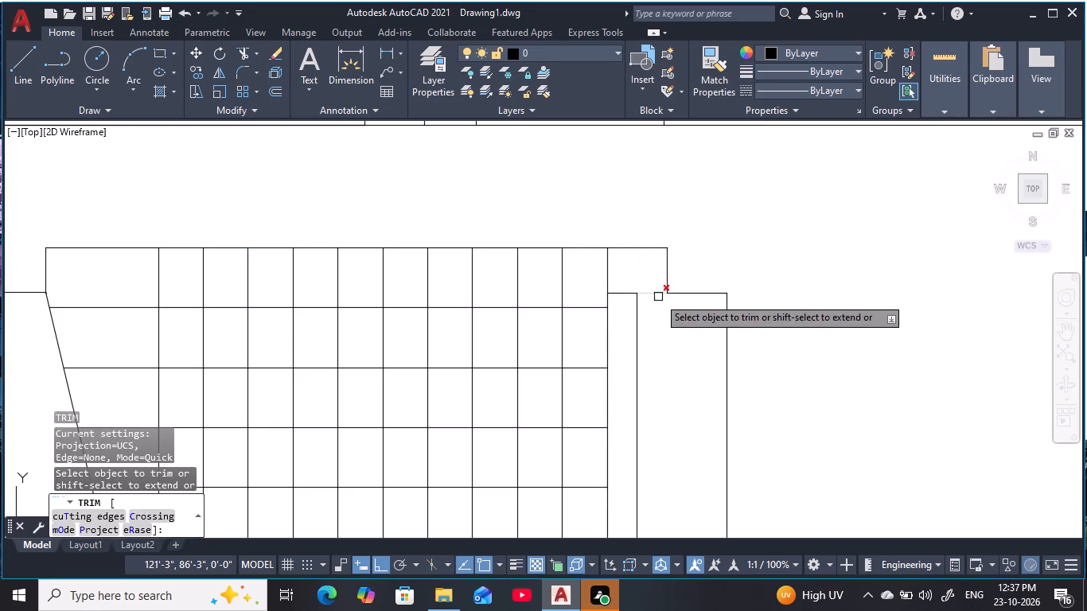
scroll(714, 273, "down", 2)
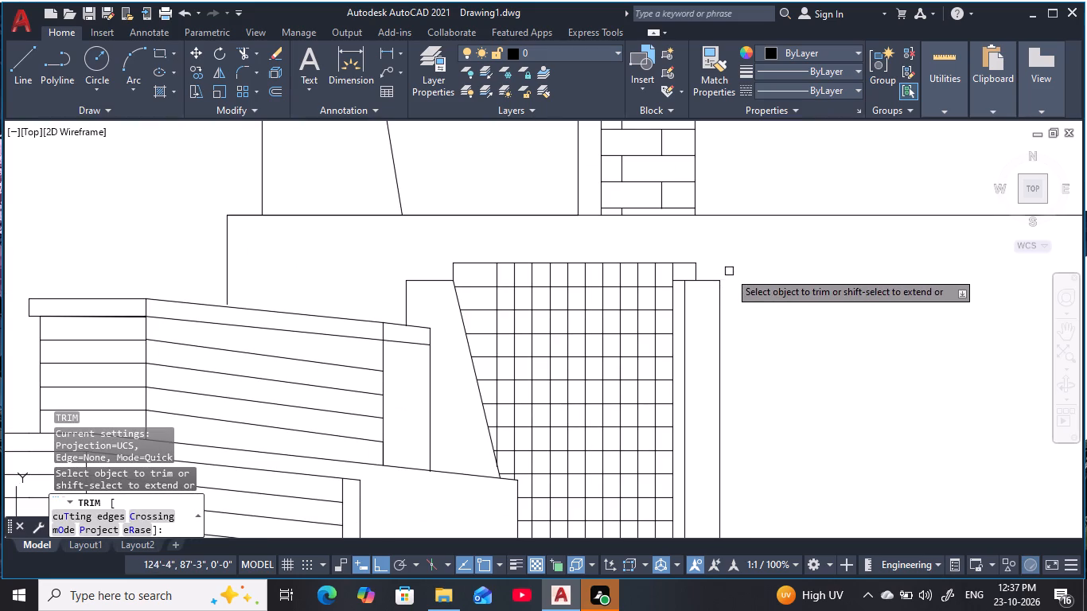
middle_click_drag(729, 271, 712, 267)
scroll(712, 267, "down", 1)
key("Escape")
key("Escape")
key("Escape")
Examine the wall tiers and gridded outline in relation to the whole building elevation above.
middle_click_drag(751, 339, 704, 282)
scroll(703, 280, "down", 1)
middle_click_drag(703, 280, 704, 306)
key("Escape")
key("Escape")
key("Escape")
key("Escape")
middle_click_drag(703, 302, 664, 324)
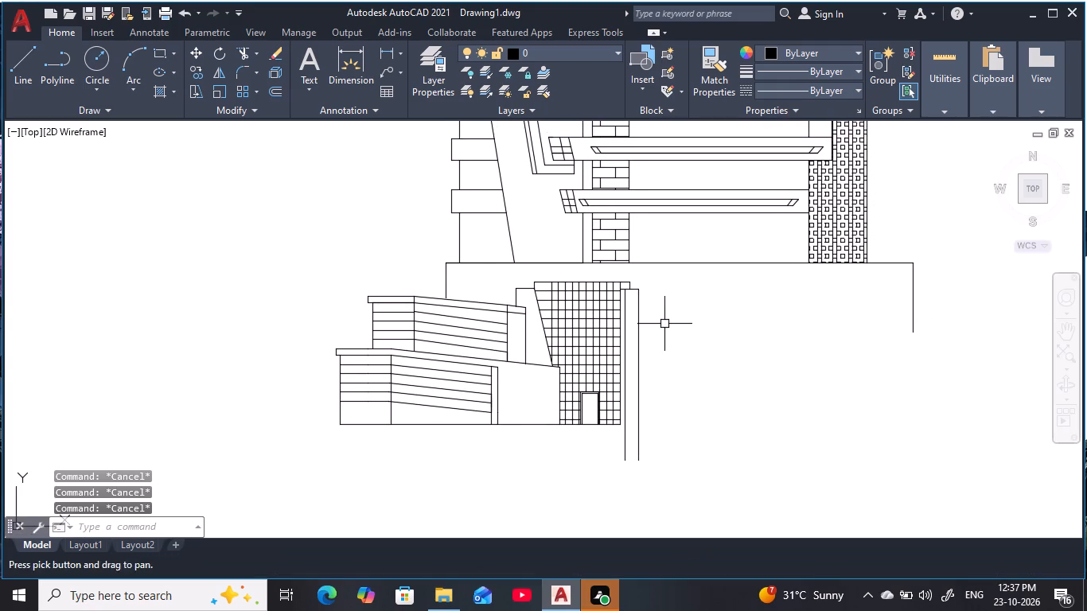
key("Escape")
key("Escape")
key("Escape")
key("Escape")
key("Escape")
scroll(551, 302, "up", 2)
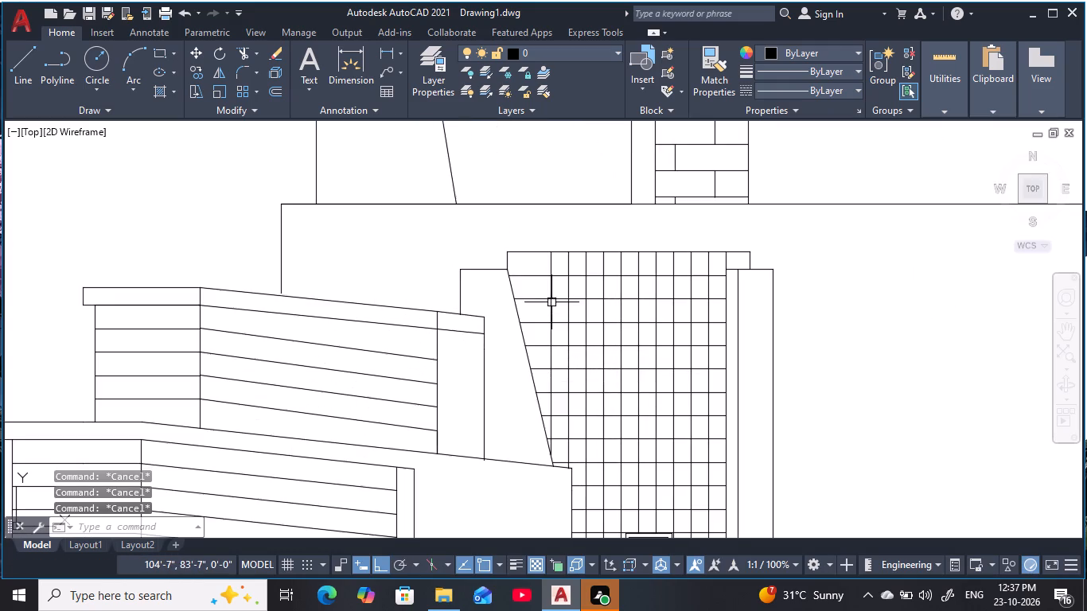
scroll(611, 311, "down", 2)
middle_click_drag(797, 360, 749, 345)
scroll(749, 345, "down", 1)
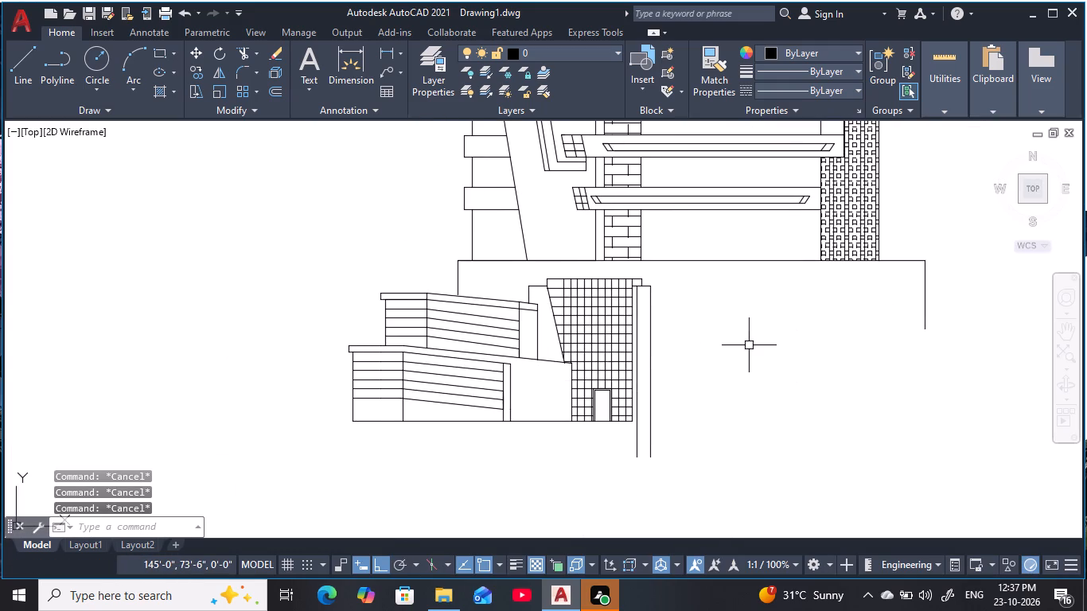
middle_click_drag(737, 345, 691, 345)
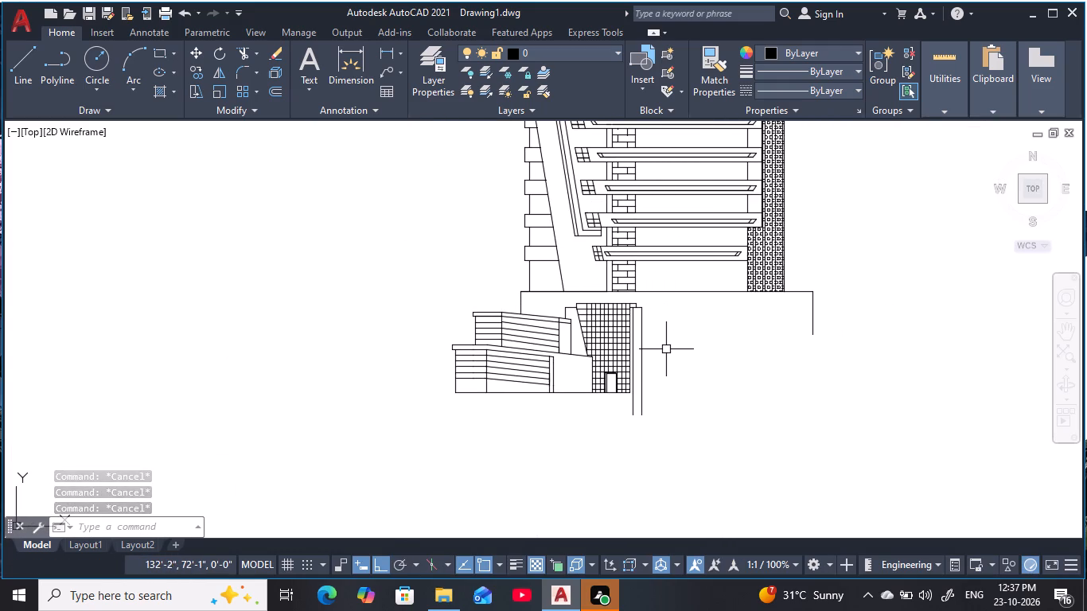
middle_click_drag(674, 352, 597, 379)
scroll(601, 383, "down", 1)
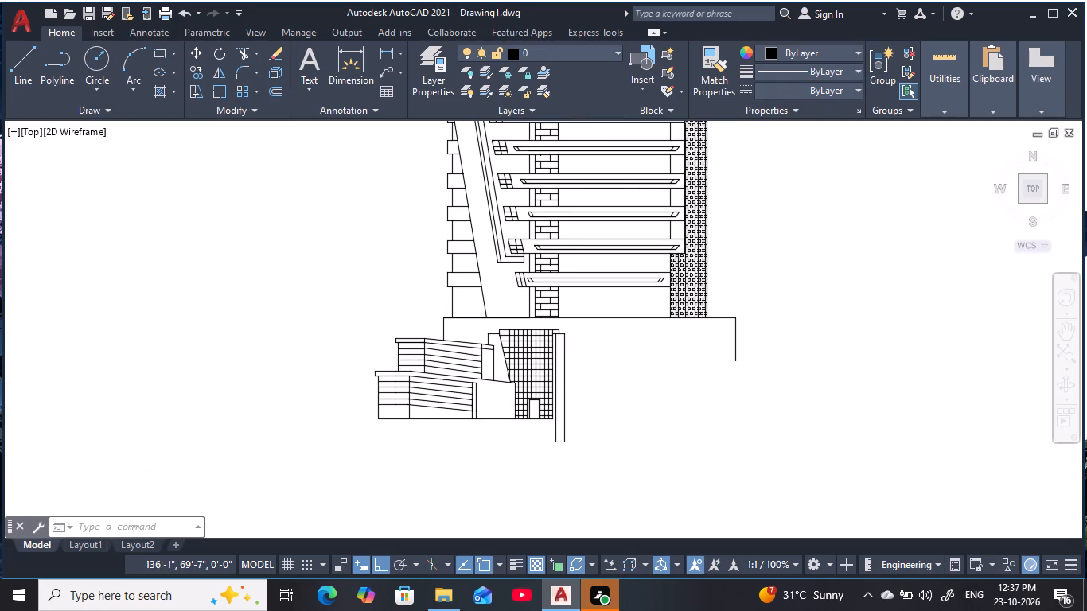
middle_click_drag(600, 386, 605, 431)
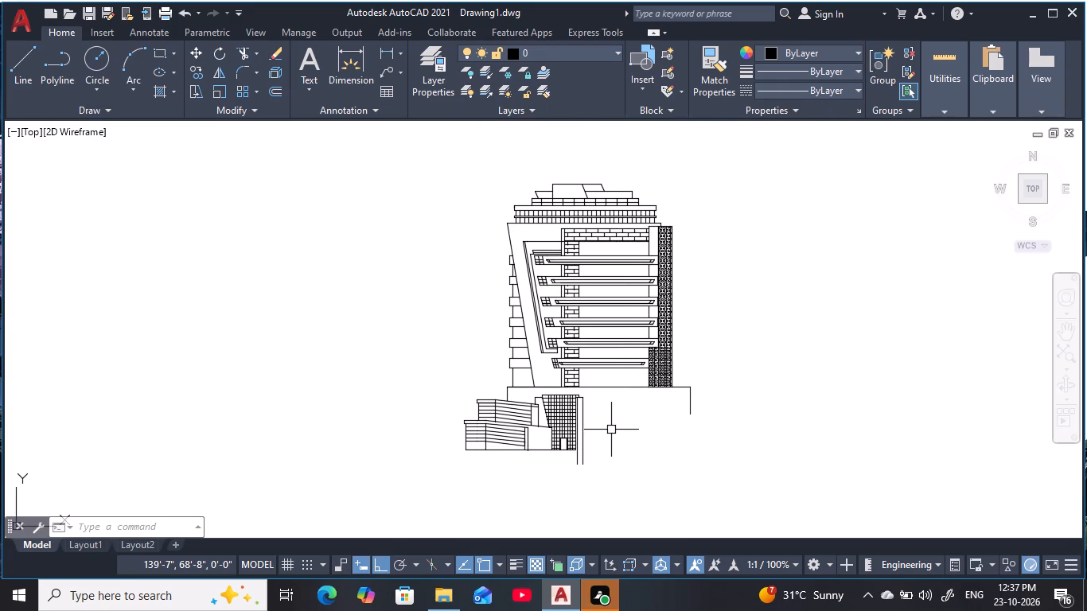
middle_click_drag(611, 430, 573, 403)
scroll(573, 403, "up", 1)
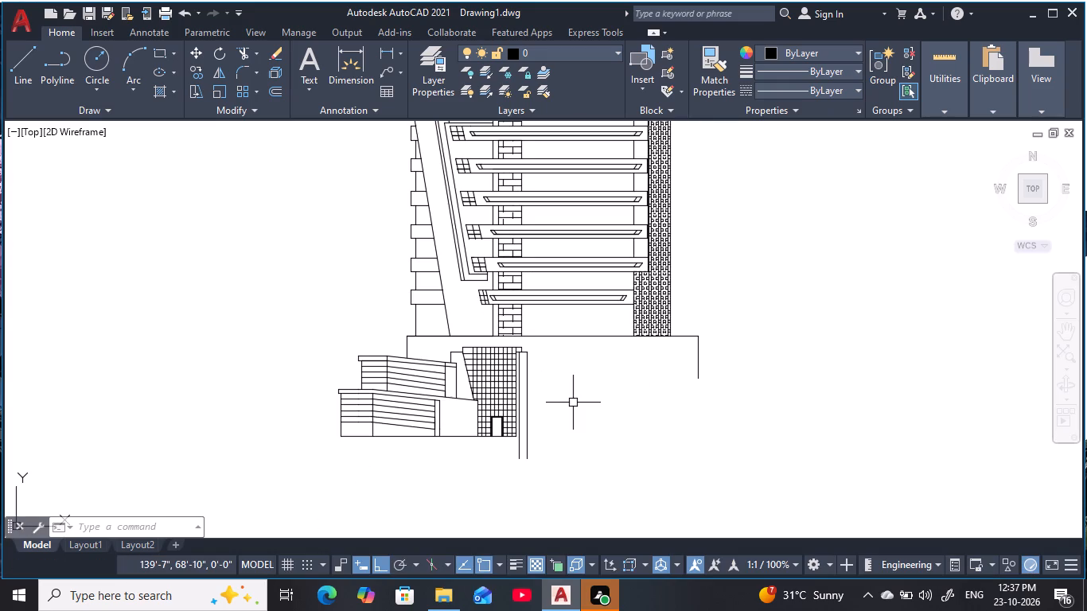
key("Escape")
key("Escape")
key("Escape")
key("Escape")
key("Escape")
key("Escape")
key("Escape")
key("Escape")
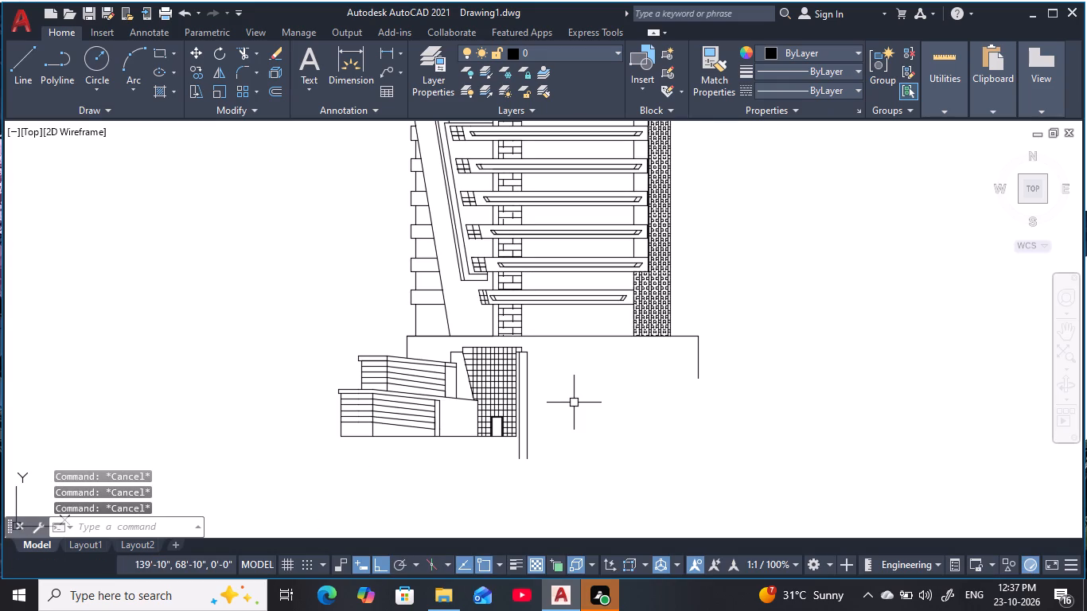
key("Escape")
key("Escape")
key("Escape")
Draw a vertical line from the tower's base line, just beside the perforated screen, down to about the column lines' lower ends.
middle_click_drag(645, 403, 606, 413)
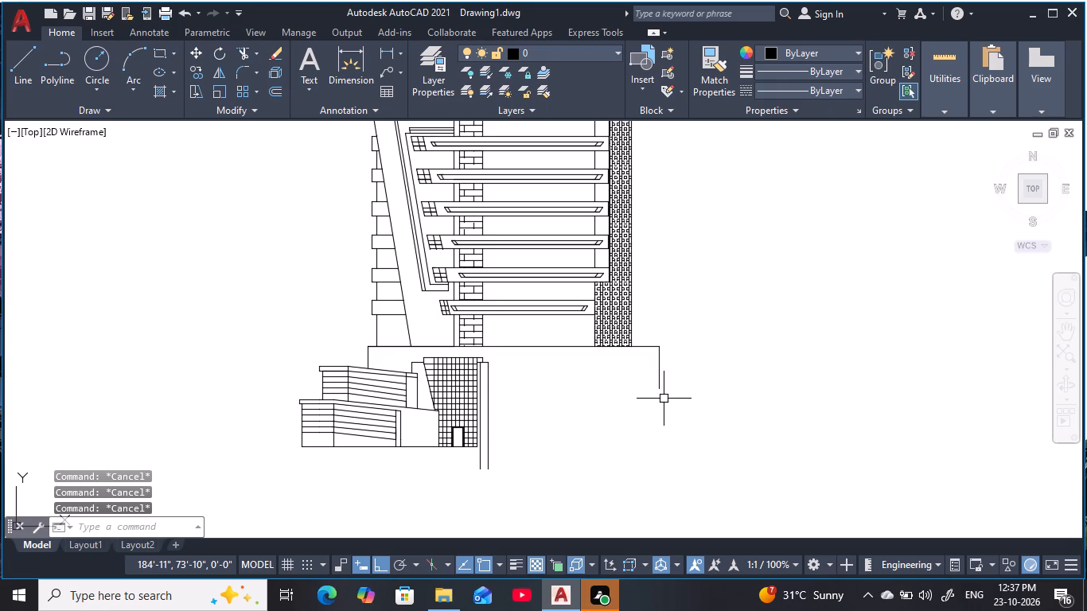
key("Escape")
key("Escape")
key("Escape")
key("Escape")
key("Escape")
key("Escape")
key("Escape")
key("Escape")
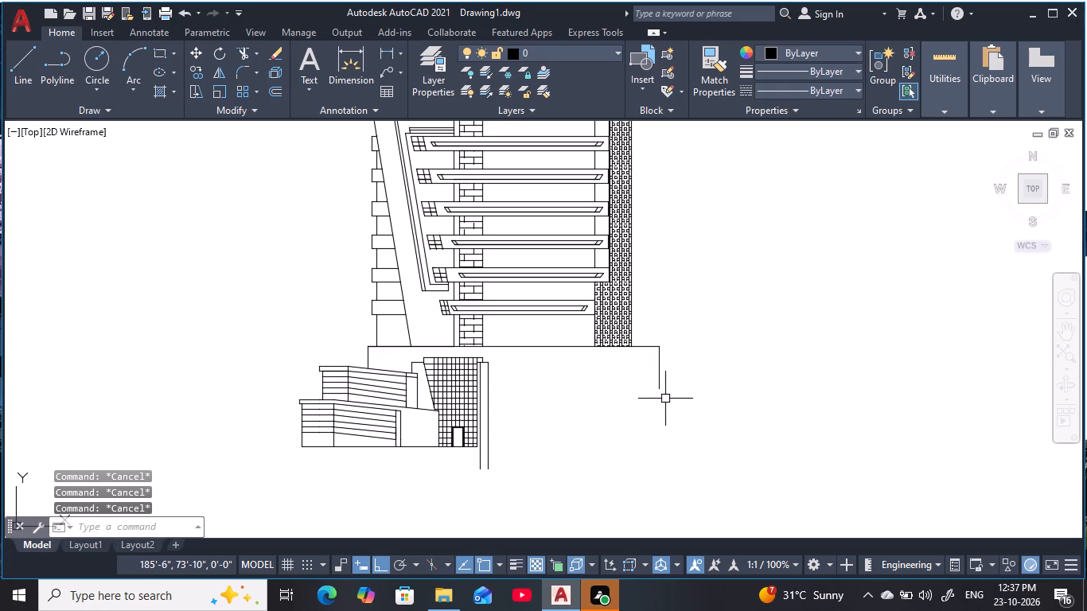
scroll(591, 350, "up", 2)
key("l")
key("space")
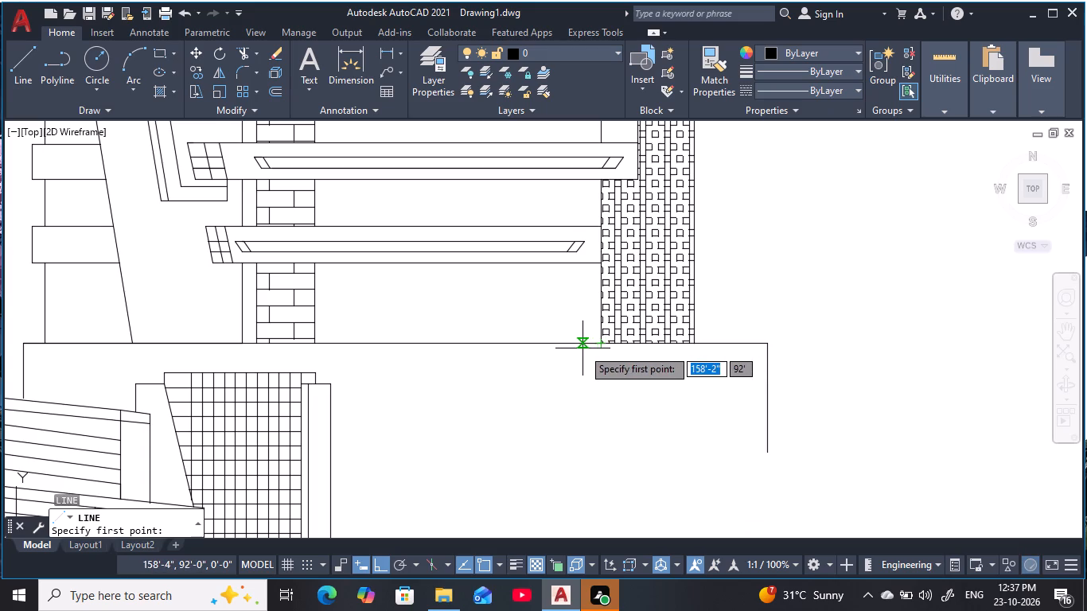
left_click(582, 346)
middle_click_drag(578, 437, 574, 241)
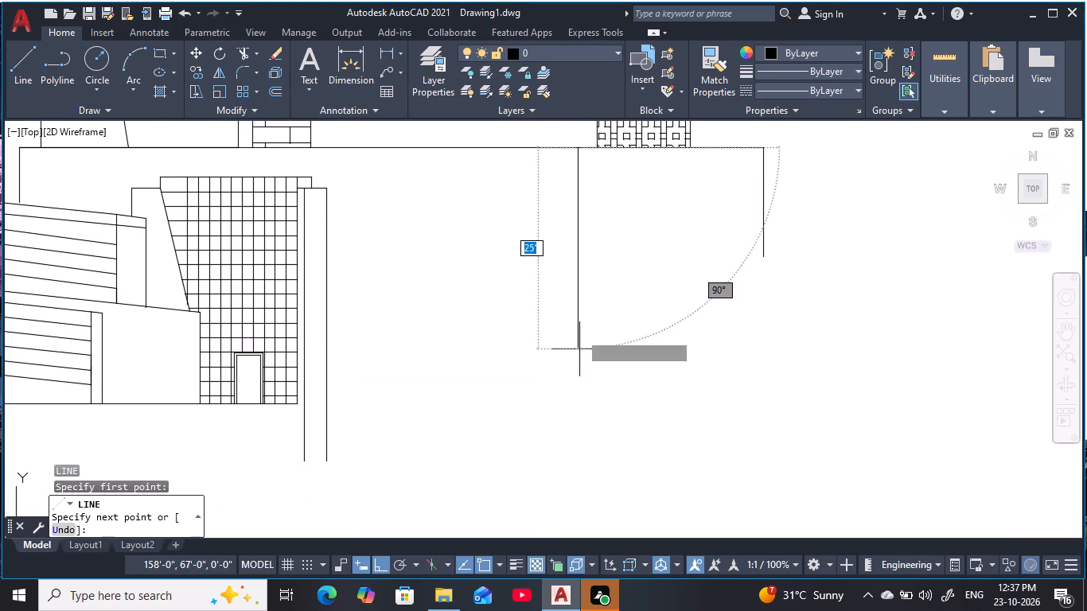
left_click(585, 469)
key("Escape")
key("Escape")
key("Escape")
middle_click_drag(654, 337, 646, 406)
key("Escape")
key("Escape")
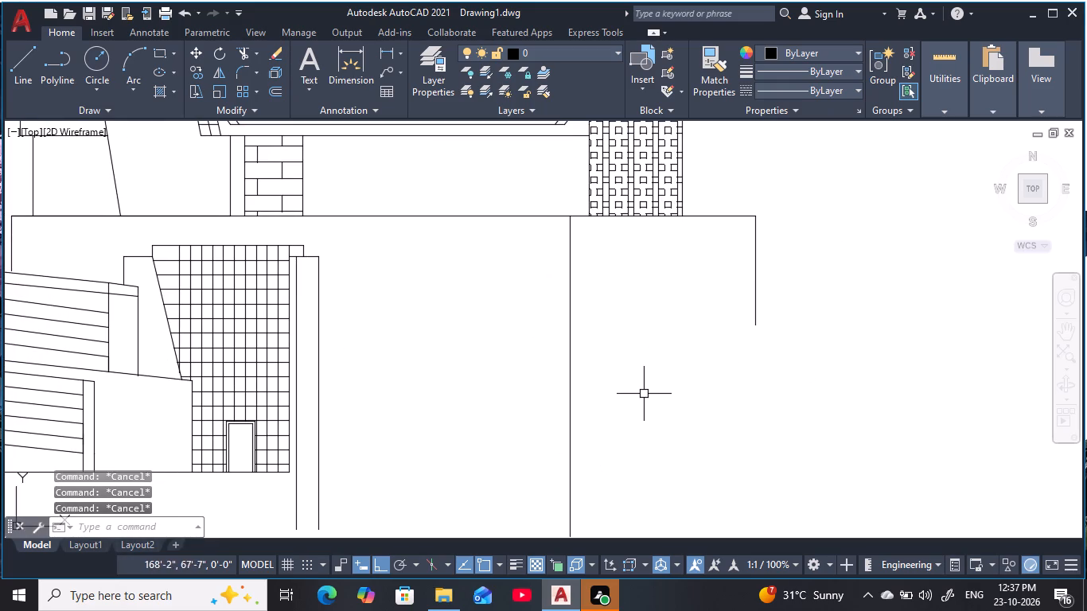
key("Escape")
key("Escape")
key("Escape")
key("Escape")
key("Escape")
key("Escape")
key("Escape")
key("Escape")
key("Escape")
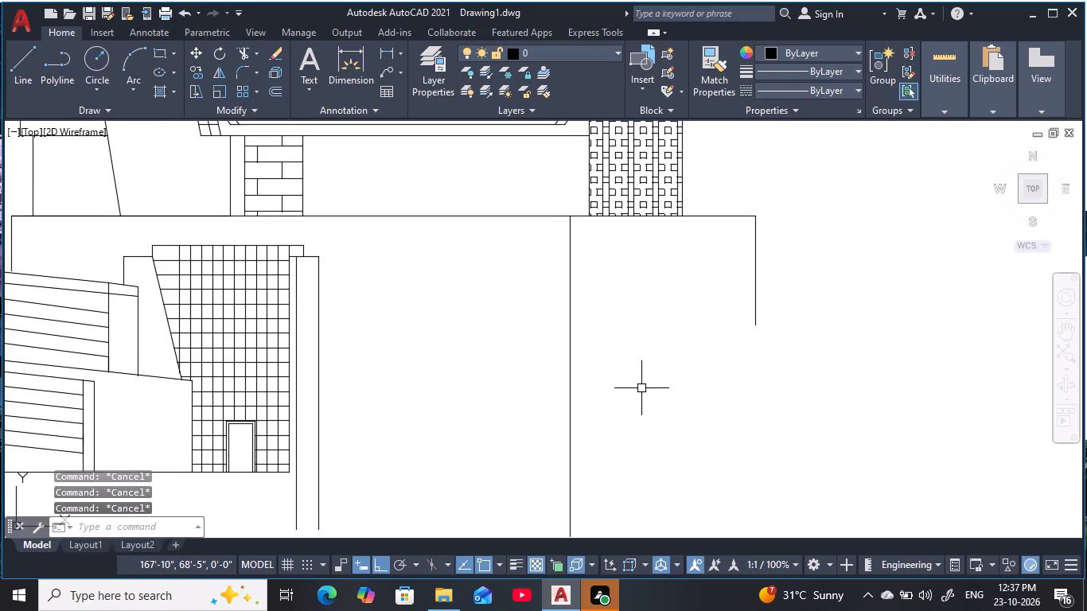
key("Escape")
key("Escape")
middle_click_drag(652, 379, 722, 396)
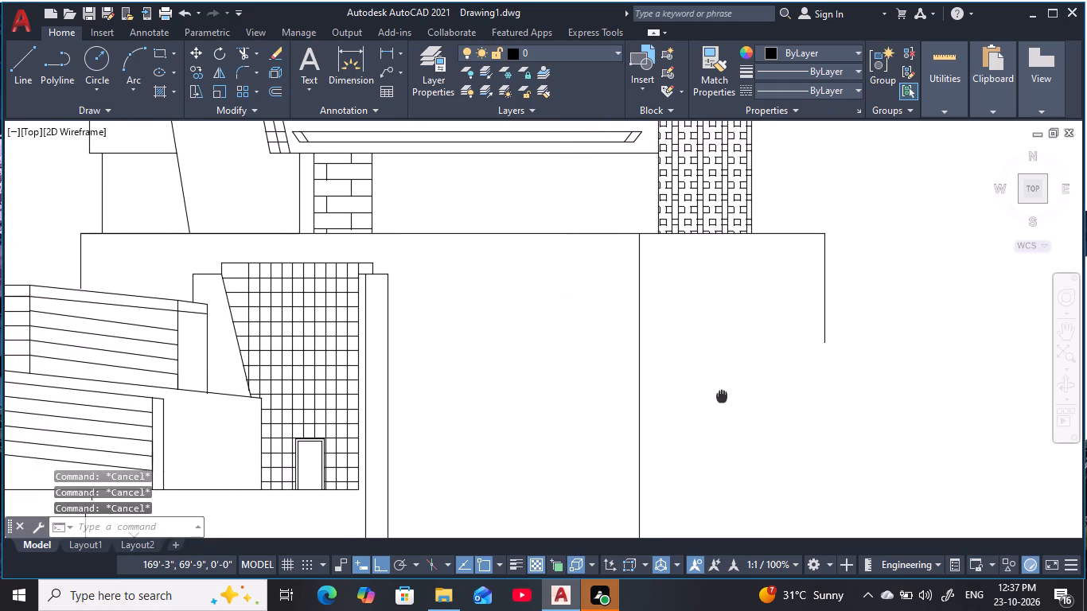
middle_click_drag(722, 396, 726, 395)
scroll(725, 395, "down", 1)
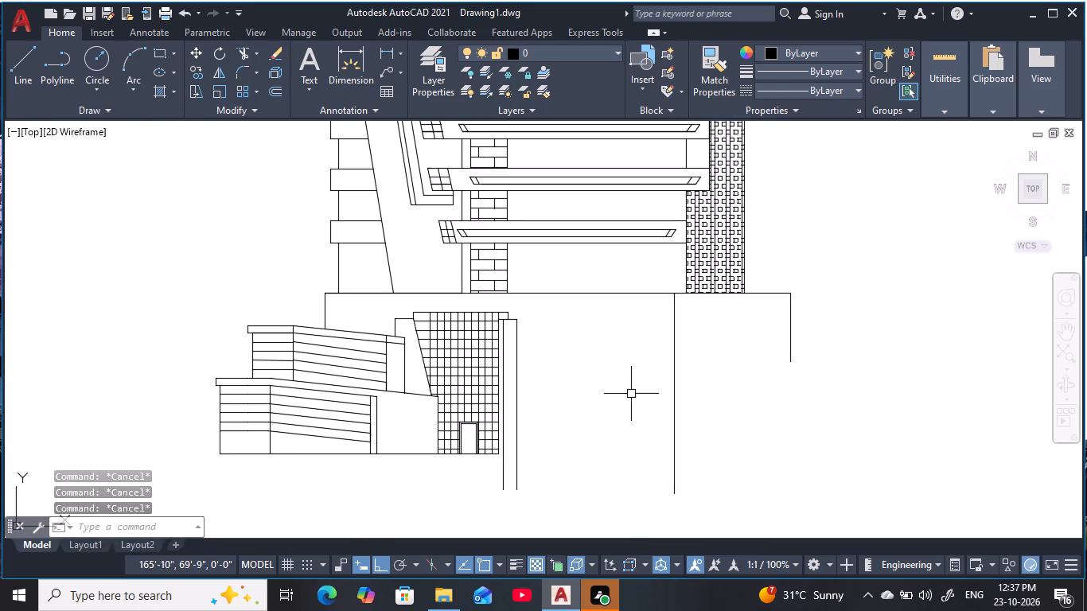
Draw a horizontal line from the lower end of the base's short vertical line above the wall tiers to past the far edge's vertical line.
type("l")
key("space")
scroll(345, 334, "up", 2)
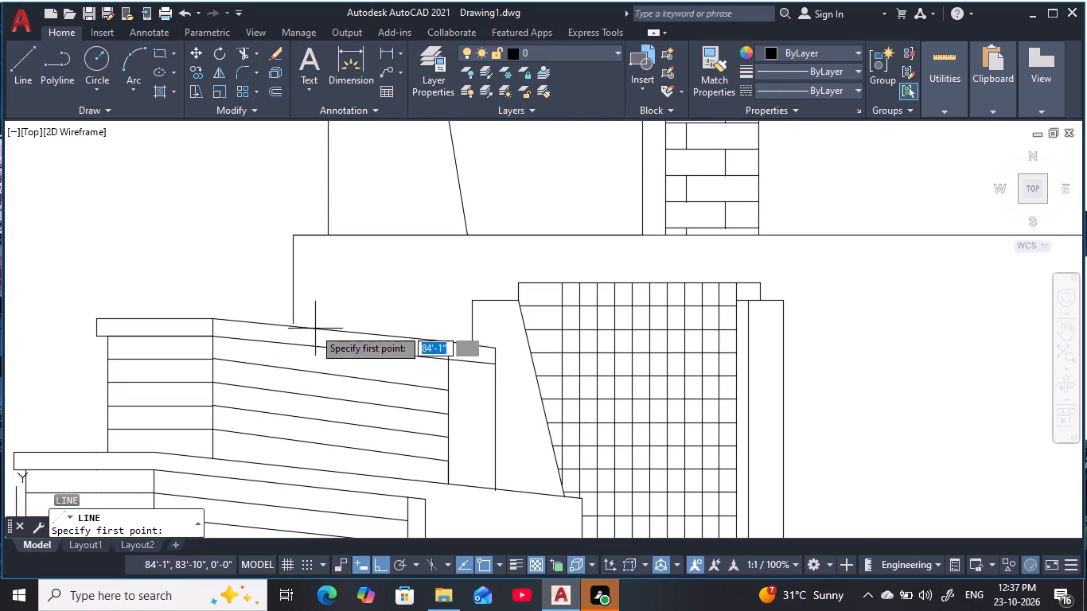
left_click(294, 324)
middle_click_drag(959, 346, 624, 313)
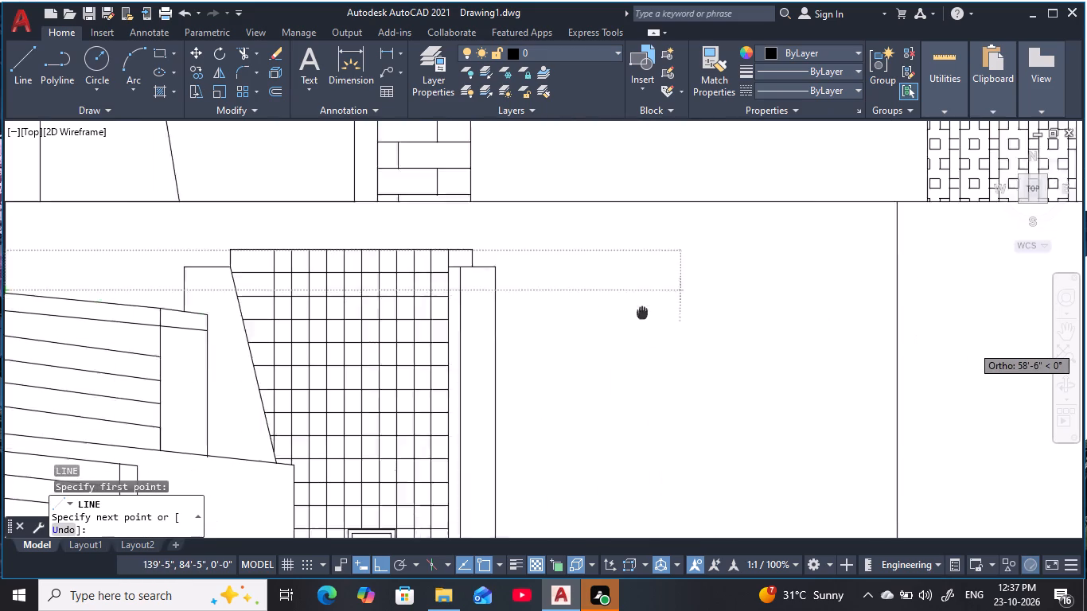
middle_click_drag(624, 313, 576, 313)
middle_click_drag(902, 298, 547, 292)
left_click(810, 284)
key("Escape")
key("Escape")
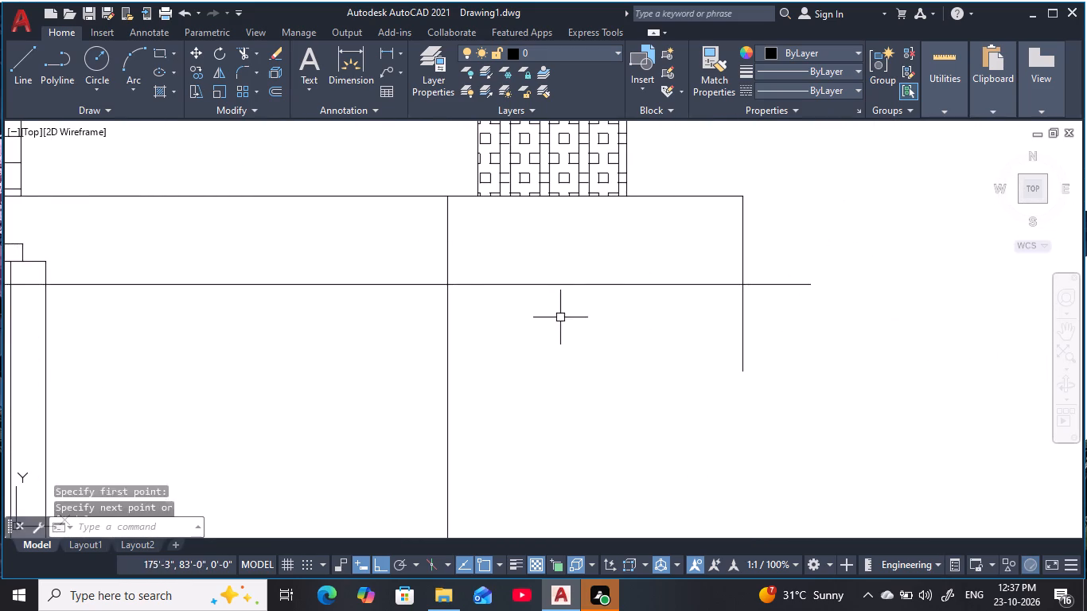
middle_click_drag(559, 319, 930, 305)
scroll(956, 298, "down", 2)
key("Escape")
key("Escape")
key("Escape")
key("Escape")
Extend the short vertical line under the tower's base down to the sloping top of the upper wall tier.
scroll(511, 305, "up", 3)
key("Escape")
type("ex")
key("space")
left_click(498, 284)
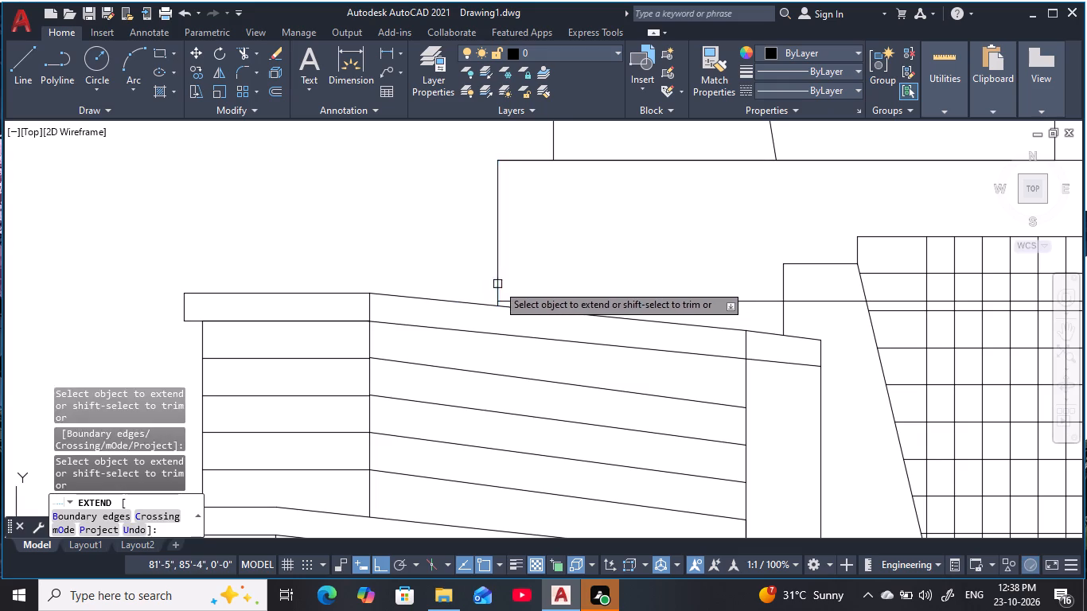
key("Escape")
scroll(532, 281, "down", 2)
middle_click_drag(534, 281, 421, 283)
key("Escape")
key("Escape")
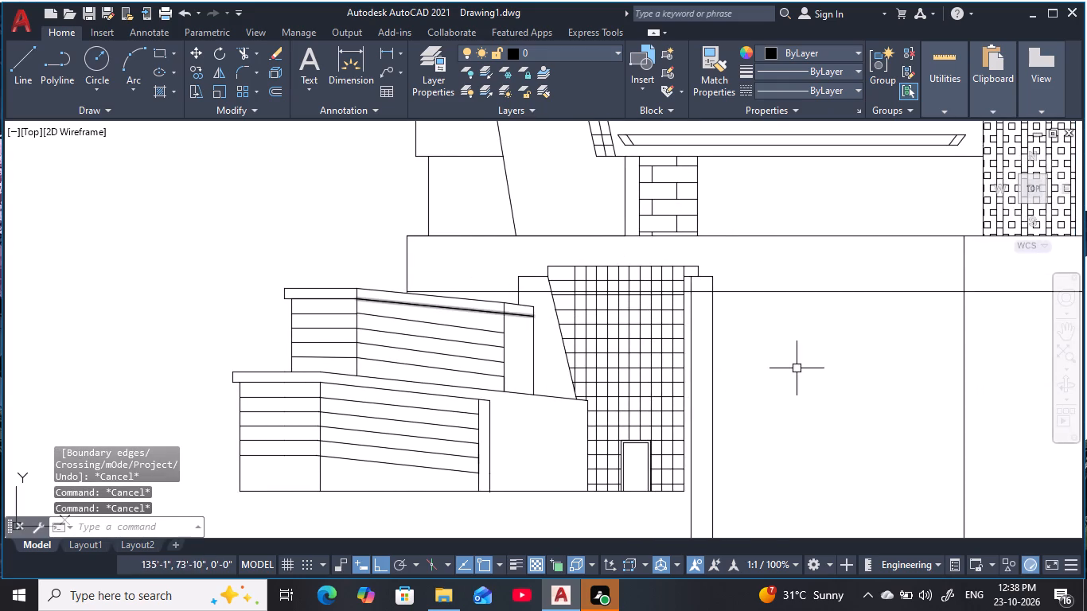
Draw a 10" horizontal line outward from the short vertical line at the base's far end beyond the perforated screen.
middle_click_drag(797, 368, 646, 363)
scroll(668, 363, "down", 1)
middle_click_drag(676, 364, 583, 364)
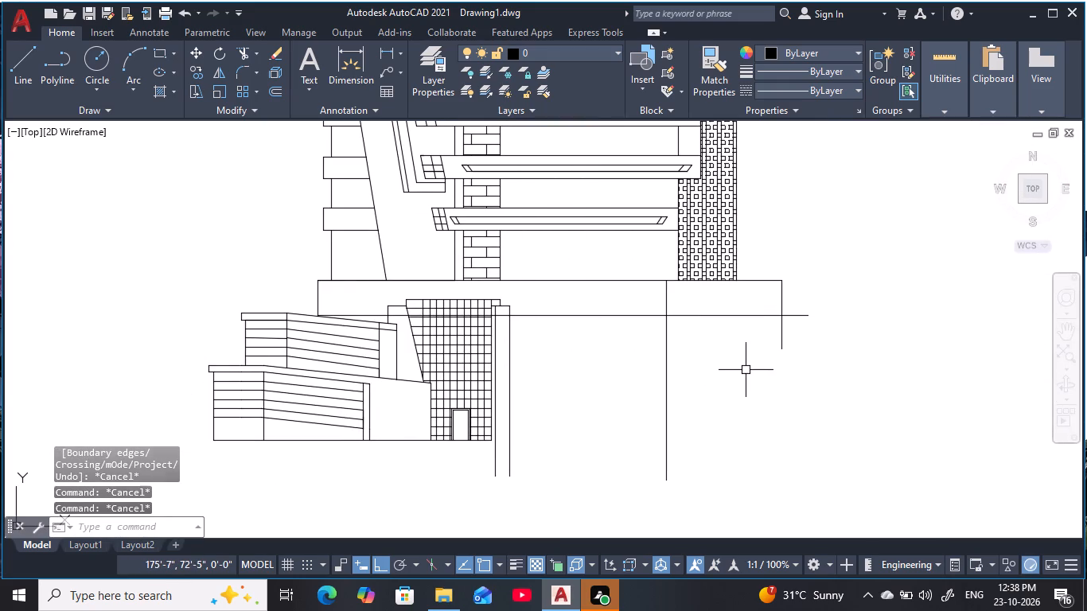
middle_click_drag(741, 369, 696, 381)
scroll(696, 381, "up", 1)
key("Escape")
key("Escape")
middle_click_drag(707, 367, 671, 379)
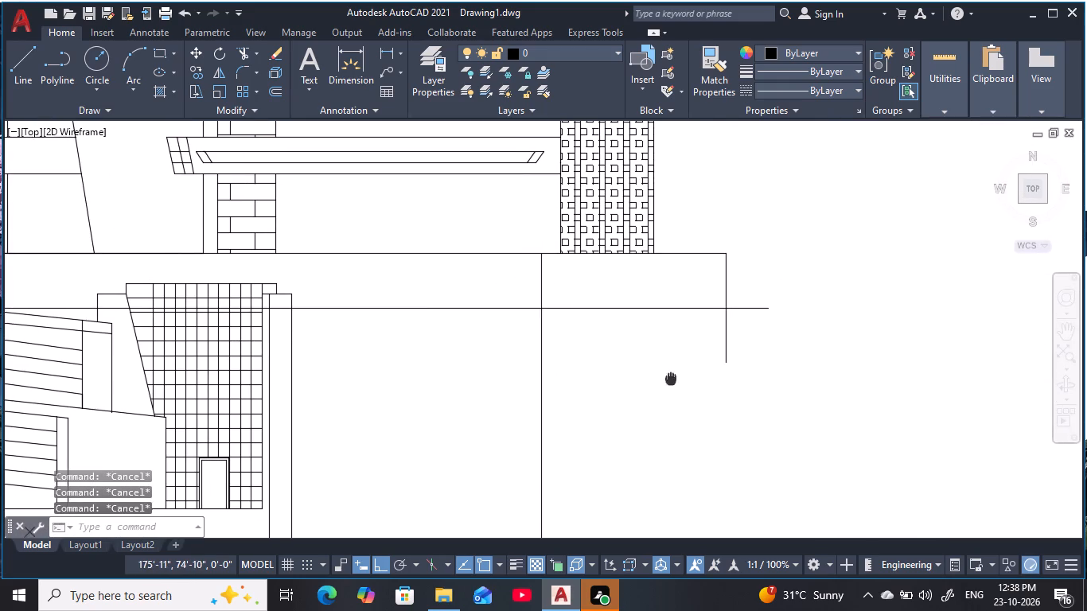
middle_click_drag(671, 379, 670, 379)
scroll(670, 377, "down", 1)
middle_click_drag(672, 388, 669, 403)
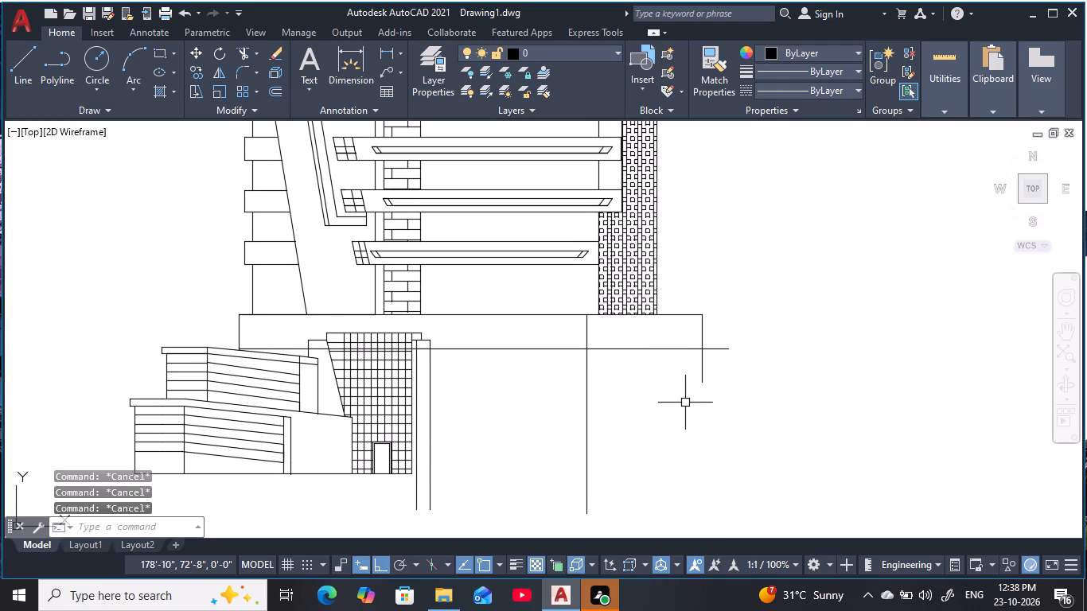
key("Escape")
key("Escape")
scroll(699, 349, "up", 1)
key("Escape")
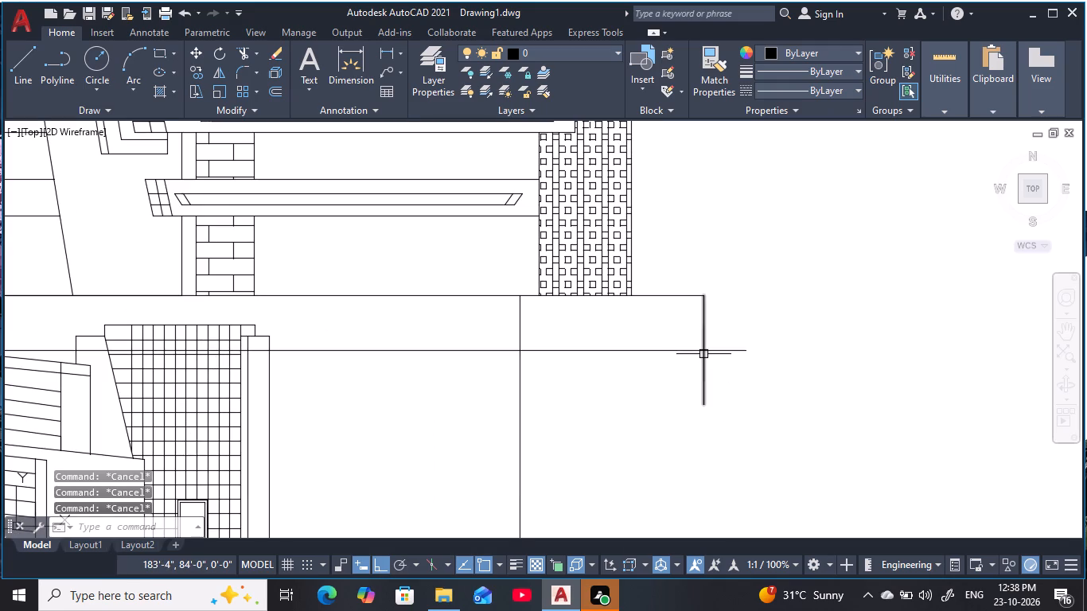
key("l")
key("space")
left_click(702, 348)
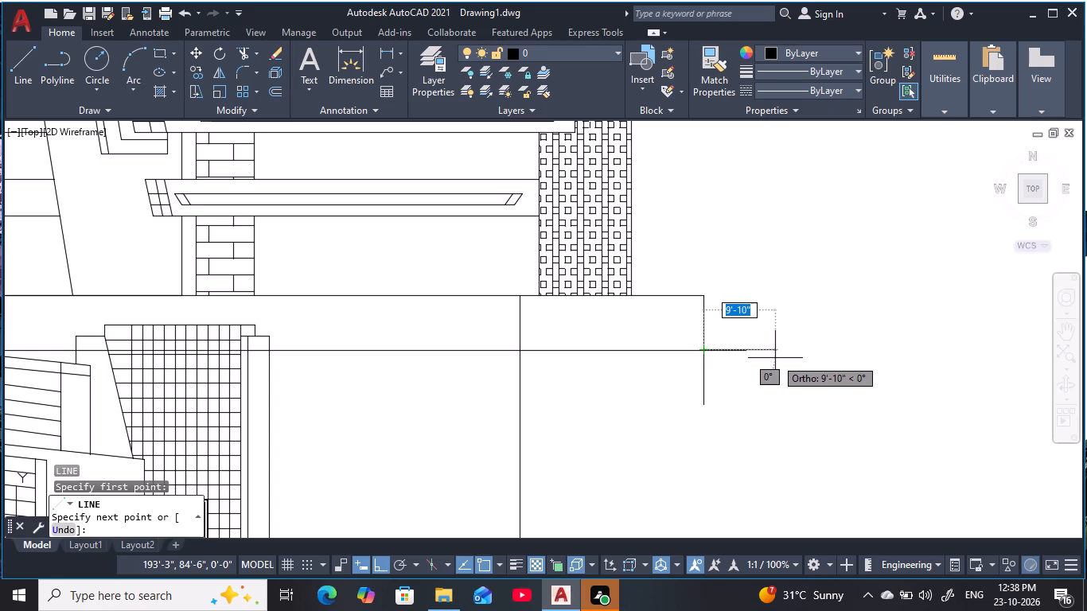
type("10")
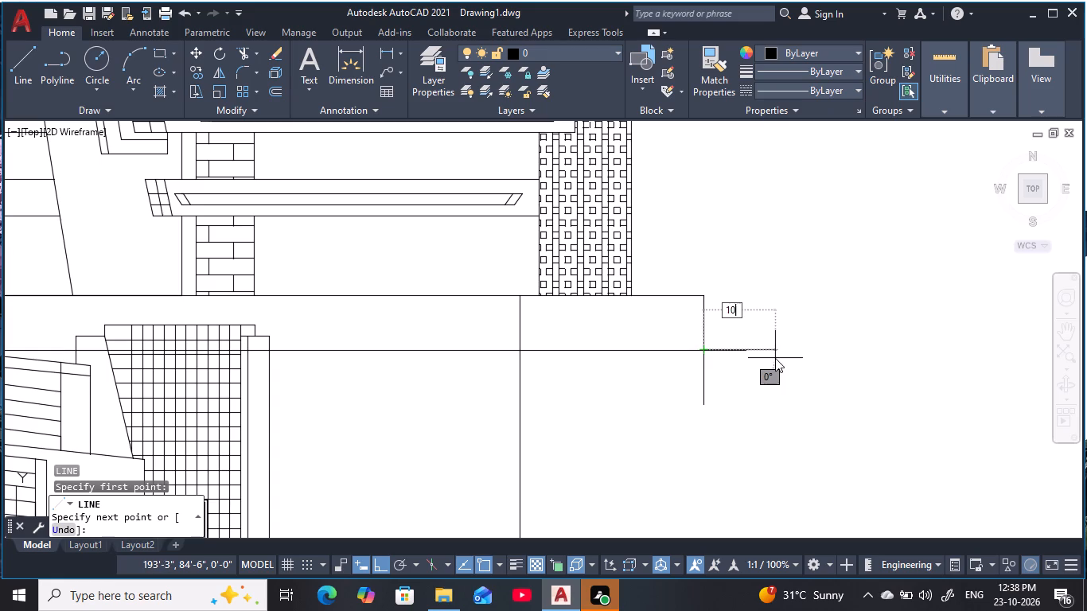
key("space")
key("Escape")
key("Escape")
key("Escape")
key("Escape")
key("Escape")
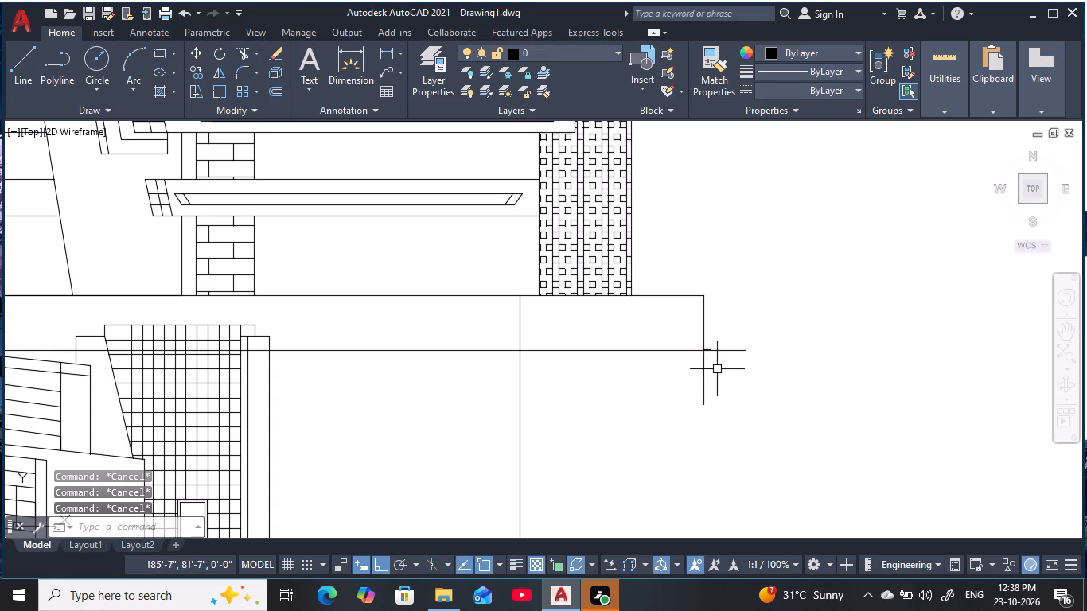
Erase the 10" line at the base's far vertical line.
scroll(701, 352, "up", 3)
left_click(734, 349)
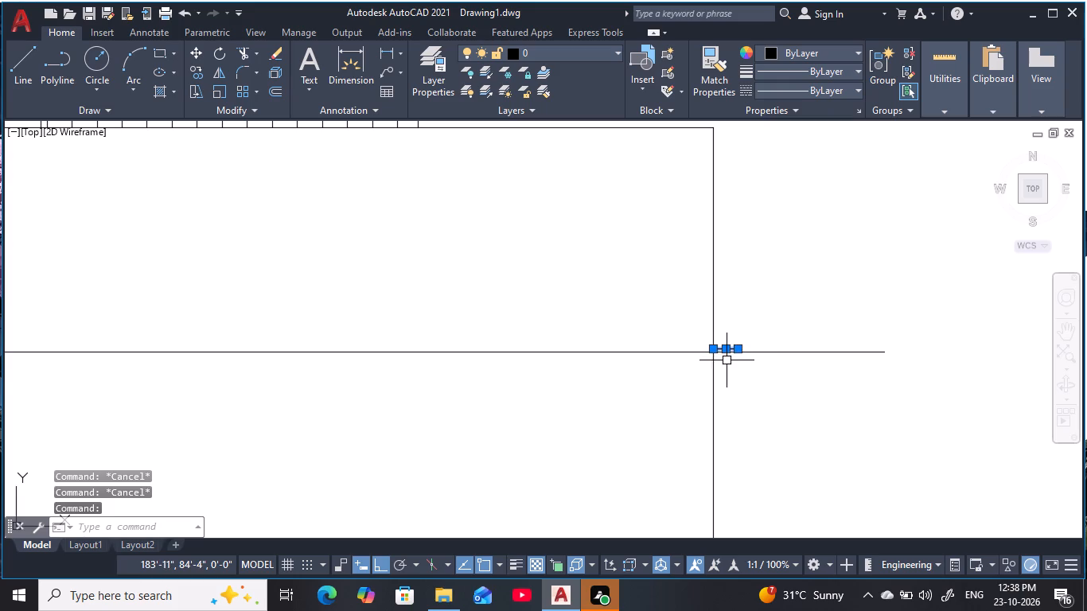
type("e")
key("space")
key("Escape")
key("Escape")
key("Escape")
Draw a 10' horizontal line outward from where the long horizontal line crosses the base's far vertical line.
key("l")
key("space")
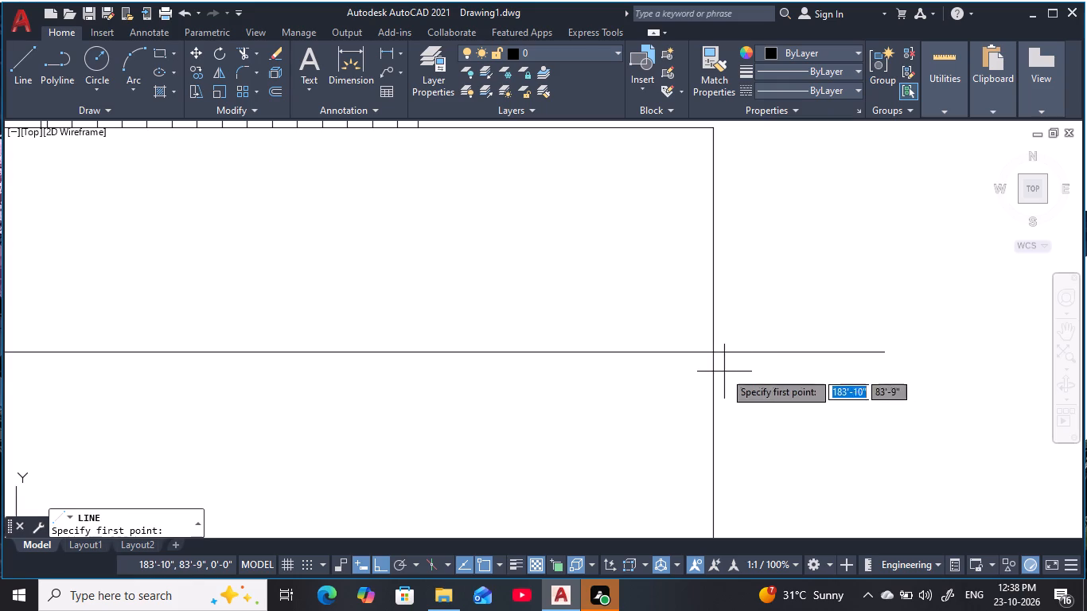
left_click(713, 357)
middle_click_drag(969, 363, 825, 348)
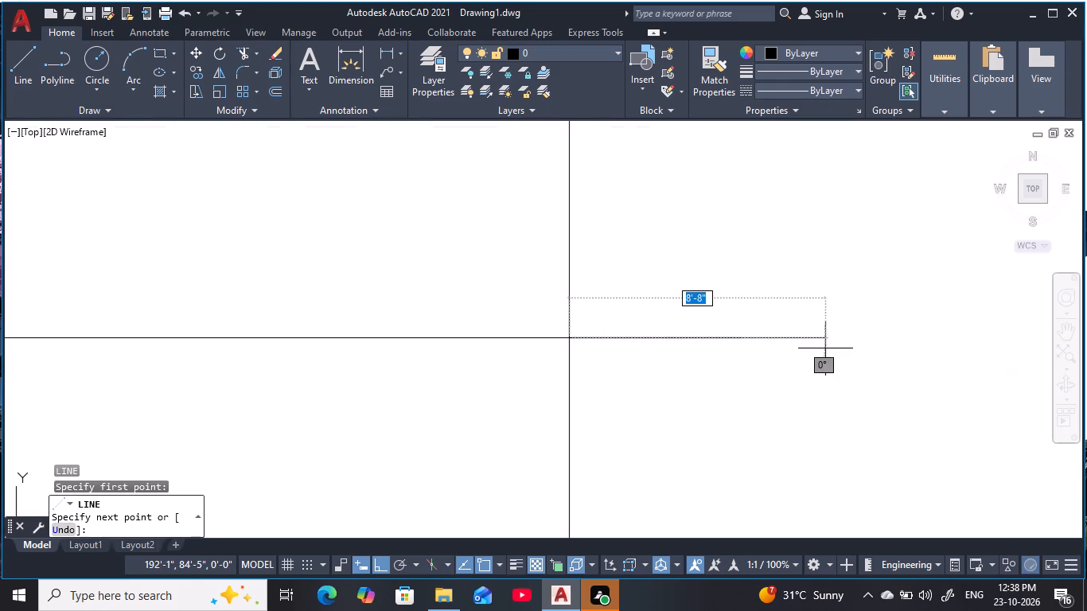
type("10")
key("apostrophe")
key("space")
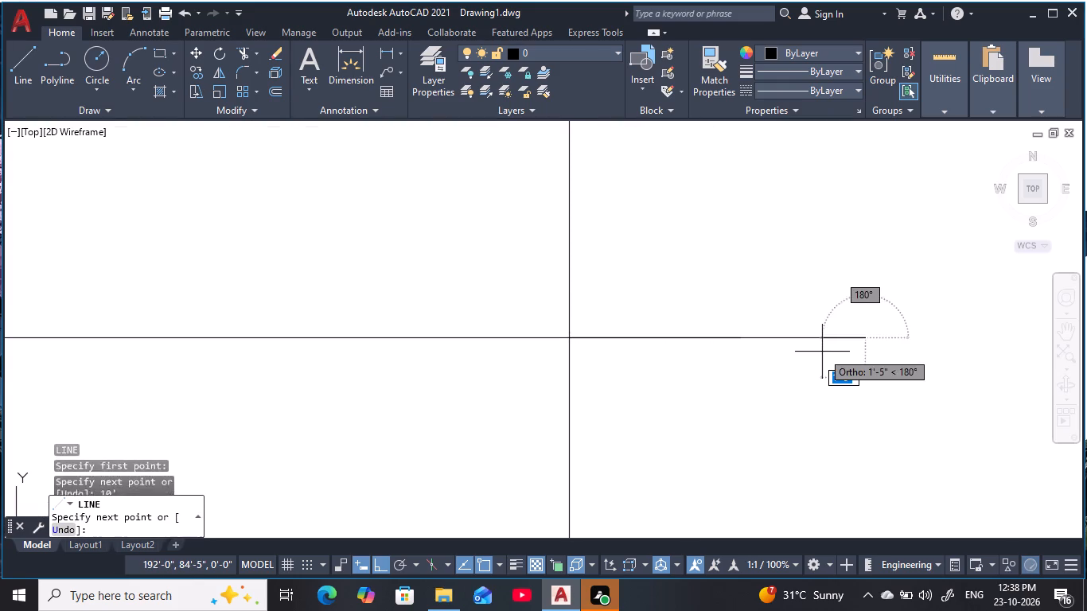
key("space")
scroll(819, 364, "down", 3)
middle_click_drag(819, 365, 845, 344)
key("Escape")
key("Escape")
scroll(789, 364, "up", 2)
key("Escape")
key("Escape")
key("Escape")
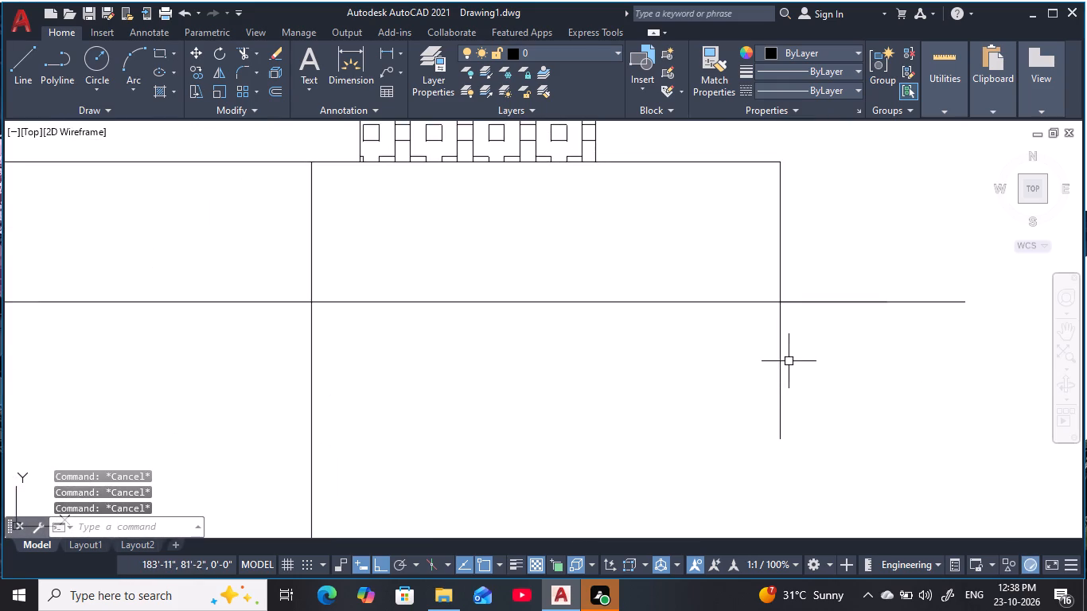
key("Escape")
Erase the long horizontal line running beneath the tower's base from the wall tiers, keeping the 10' line.
scroll(728, 344, "down", 3)
middle_click_drag(725, 345, 685, 372)
key("Escape")
key("Escape")
key("Escape")
middle_click(646, 383)
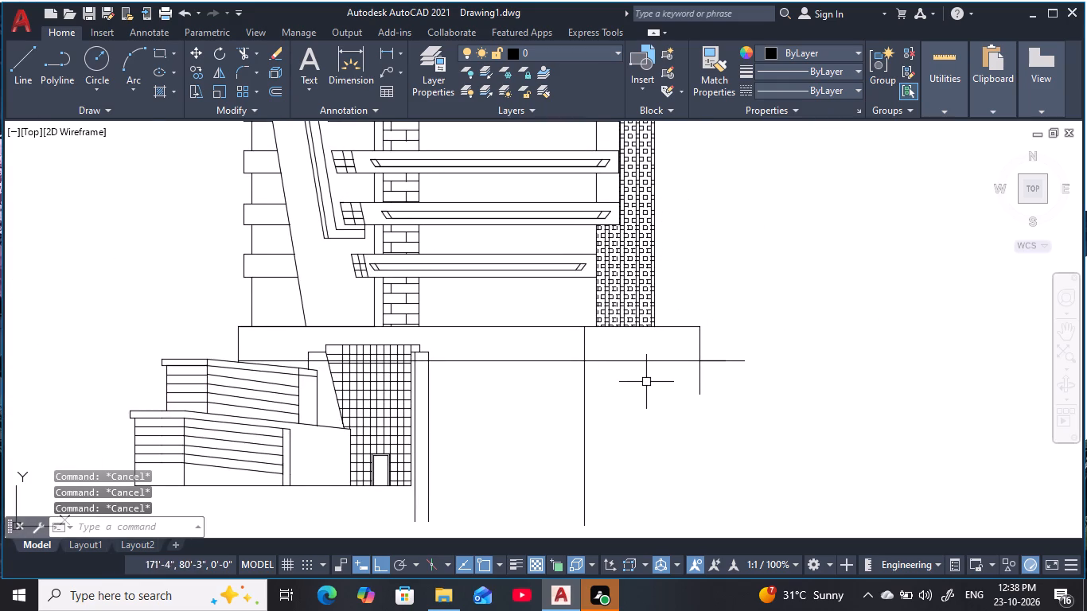
left_click(628, 367)
type("e")
key("space")
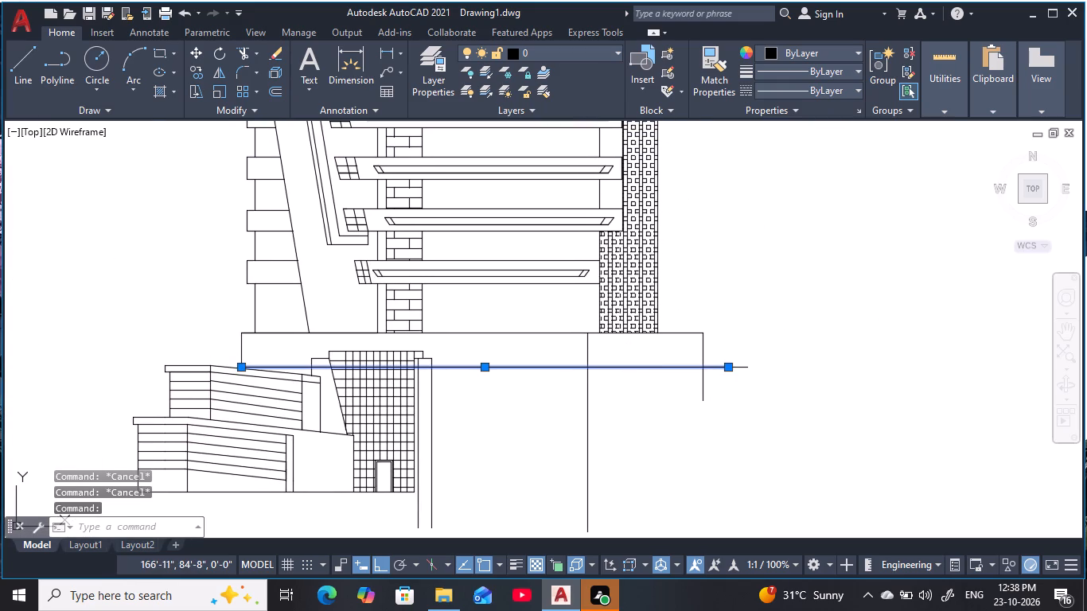
key("Escape")
key("Escape")
key("Escape")
Examine the 10' line and the base's far end in relation to the perforated screen and the podium.
middle_click_drag(663, 364, 636, 361)
key("Escape")
key("Escape")
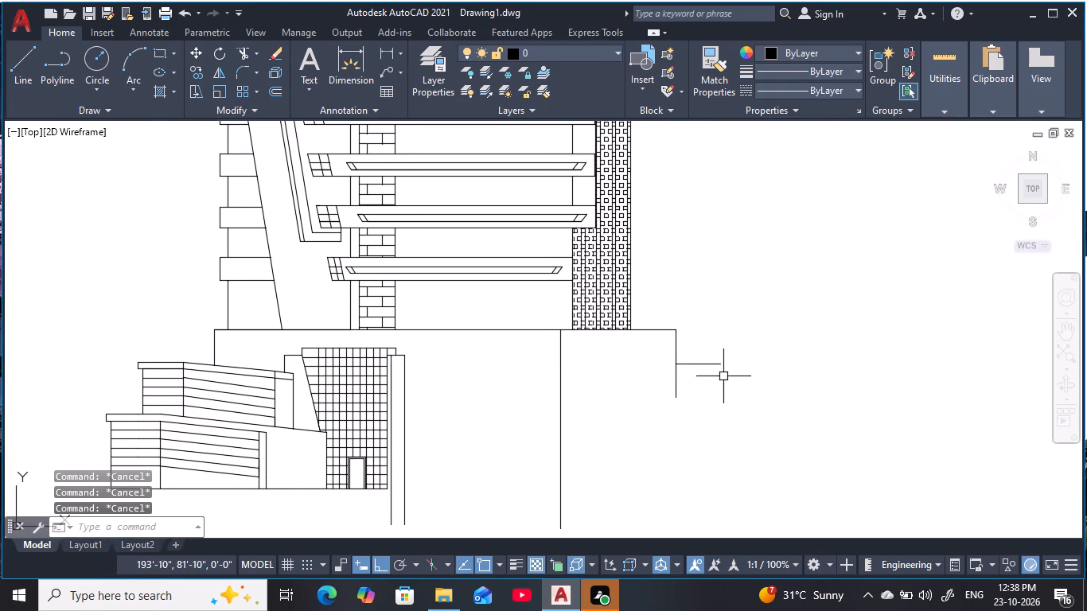
key("Escape")
key("Escape")
key("Escape")
key("Escape")
key("Escape")
key("Escape")
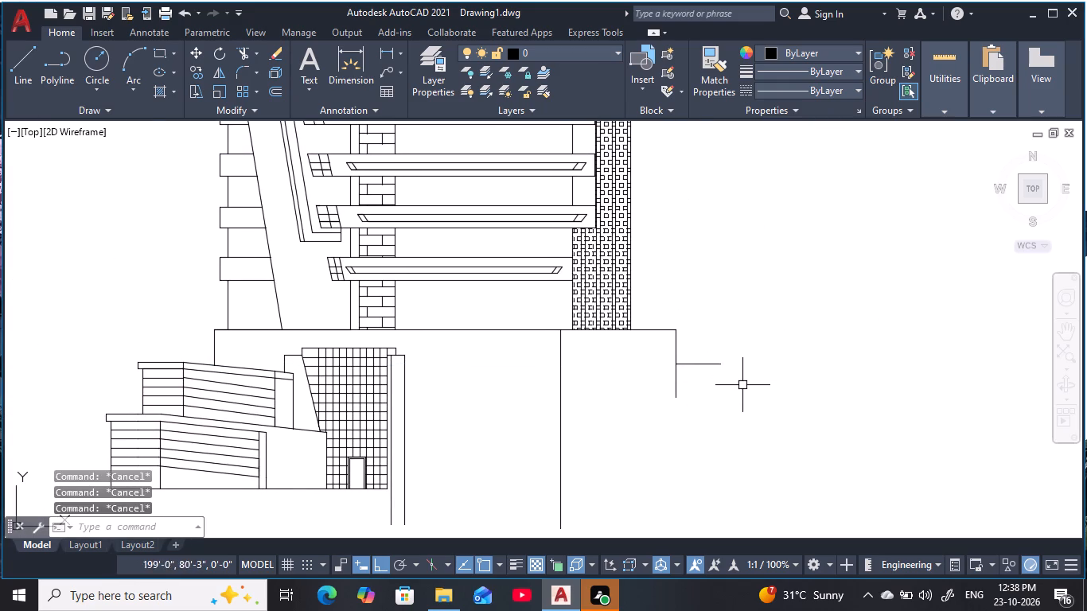
scroll(780, 401, "down", 1)
middle_click_drag(781, 399, 785, 406)
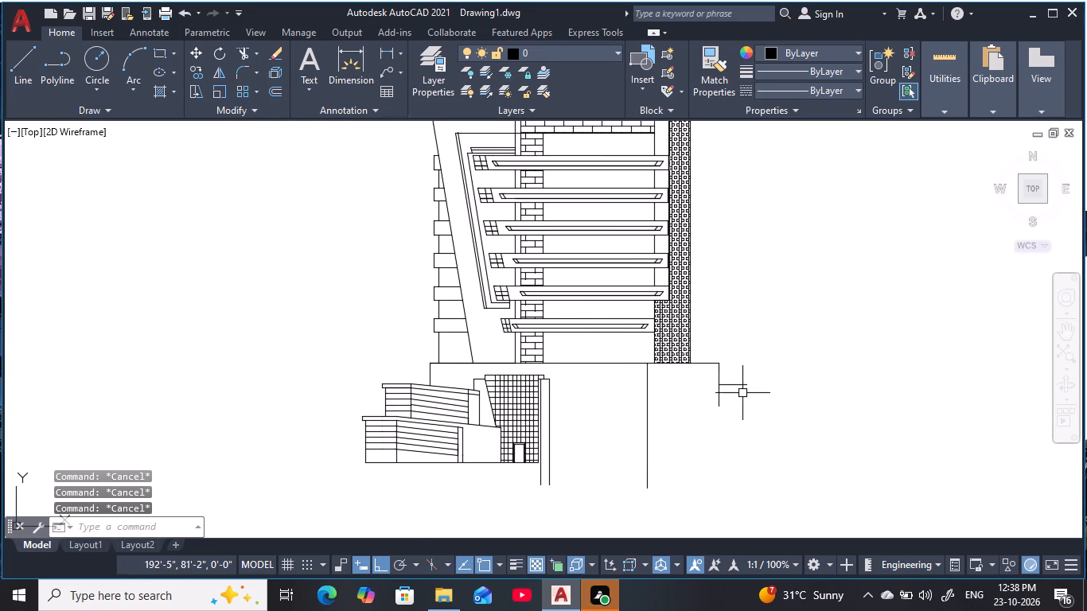
scroll(742, 393, "up", 1)
middle_click_drag(742, 393, 785, 402)
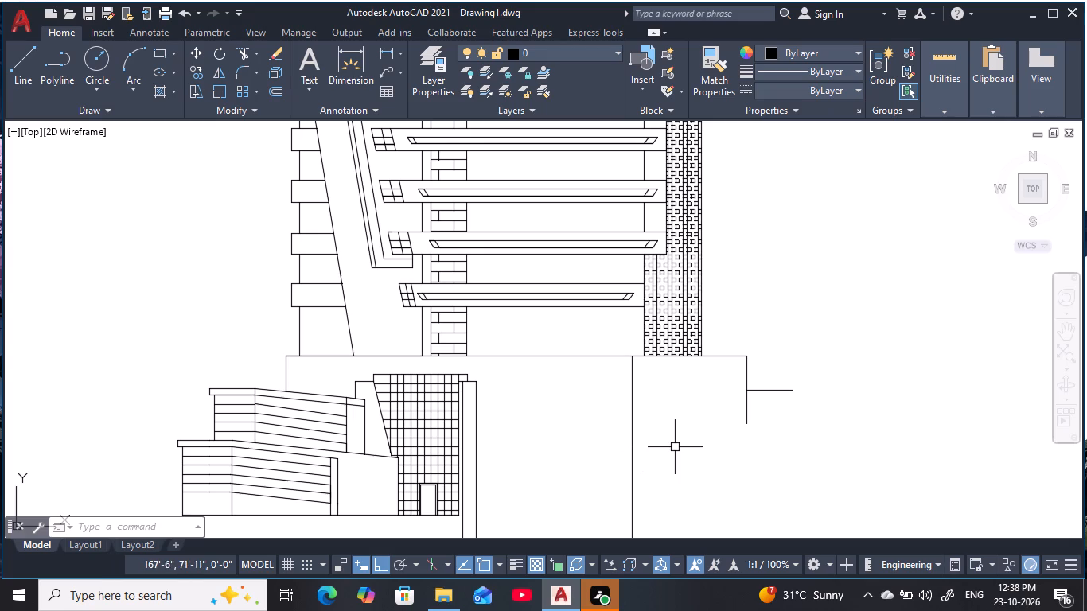
middle_click_drag(707, 447, 676, 440)
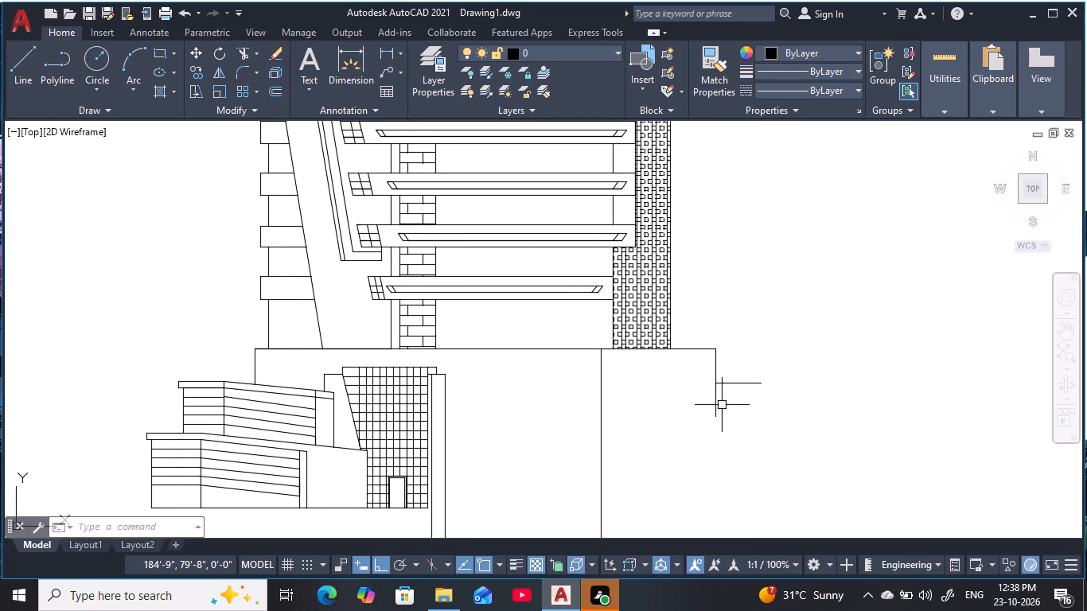
middle_click_drag(725, 406, 736, 394)
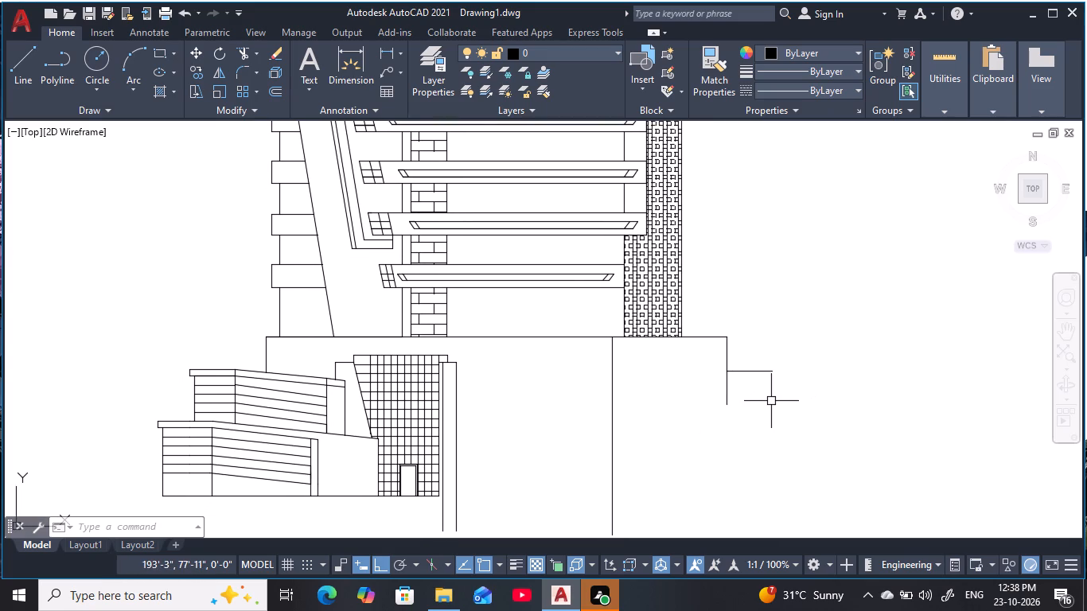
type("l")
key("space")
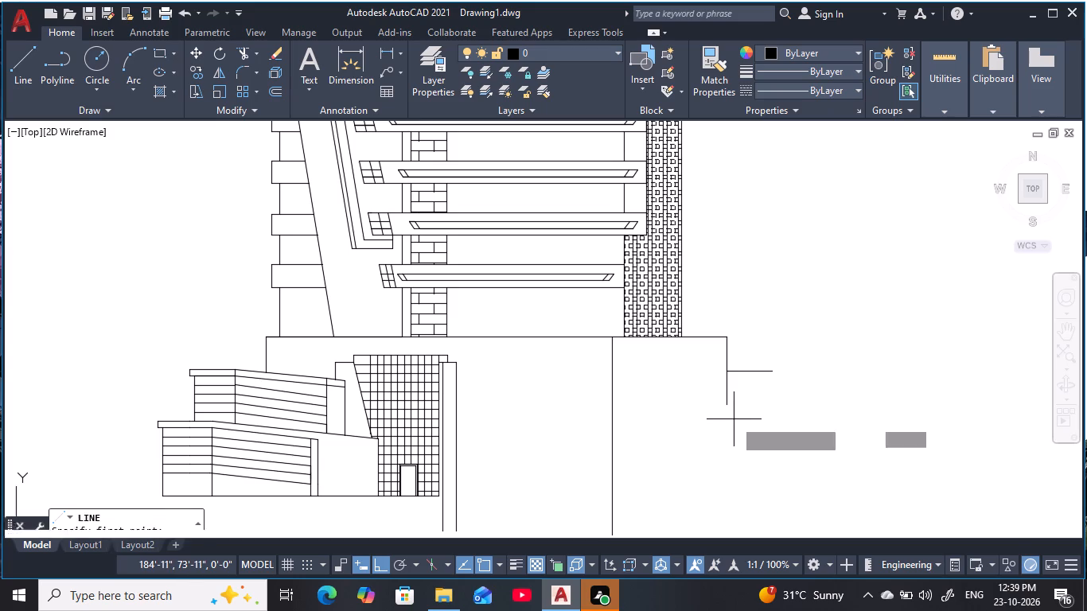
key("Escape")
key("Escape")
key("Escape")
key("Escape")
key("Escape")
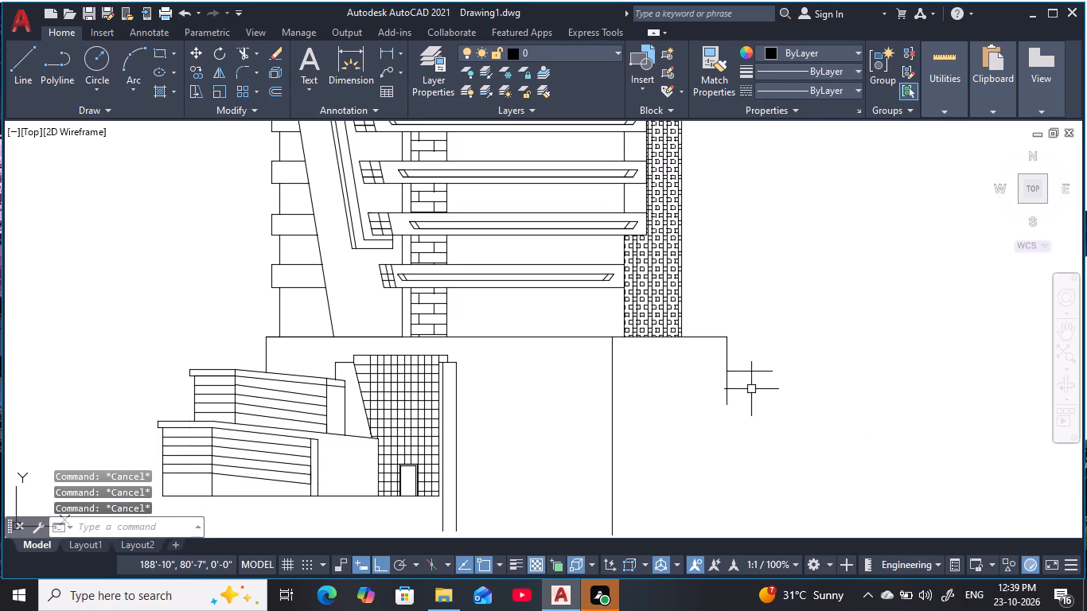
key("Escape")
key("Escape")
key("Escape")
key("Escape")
Extend the 10' horizontal line inward across the base's far vertical line to the long vertical line beside the perforated screen.
type("ex")
key("space")
left_click(743, 369)
key("Escape")
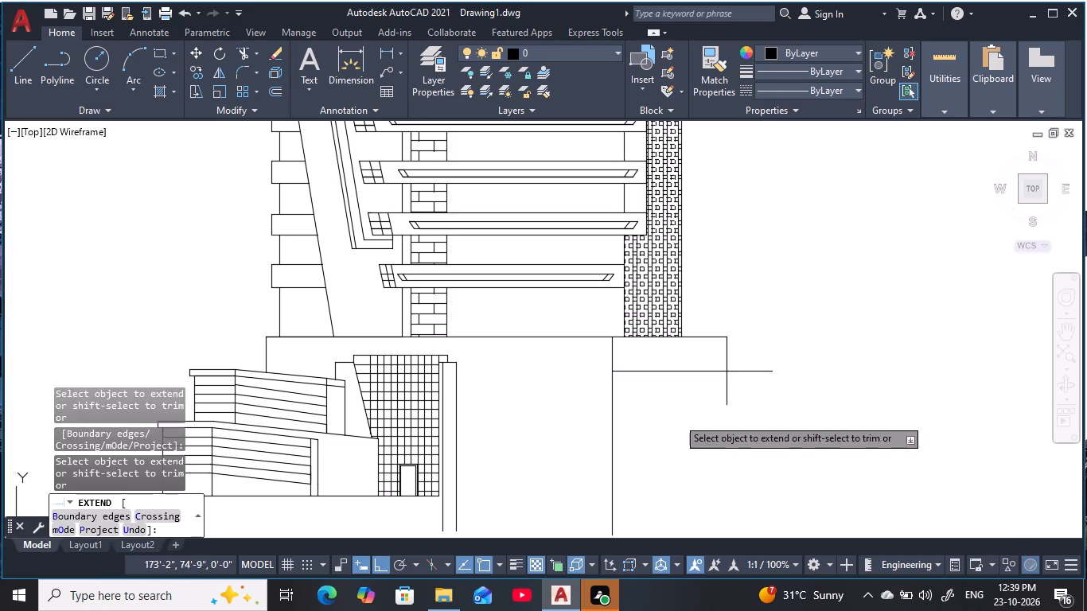
key("Escape")
key("Escape")
key("Escape")
middle_click_drag(656, 422, 658, 430)
key("Escape")
key("Escape")
key("Escape")
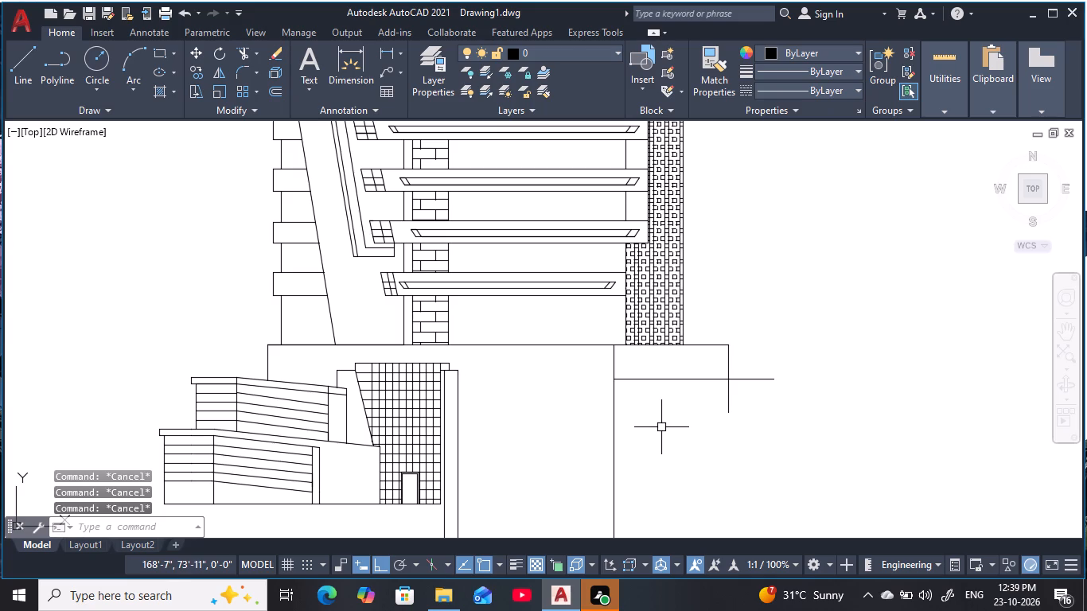
key("Escape")
key("Escape")
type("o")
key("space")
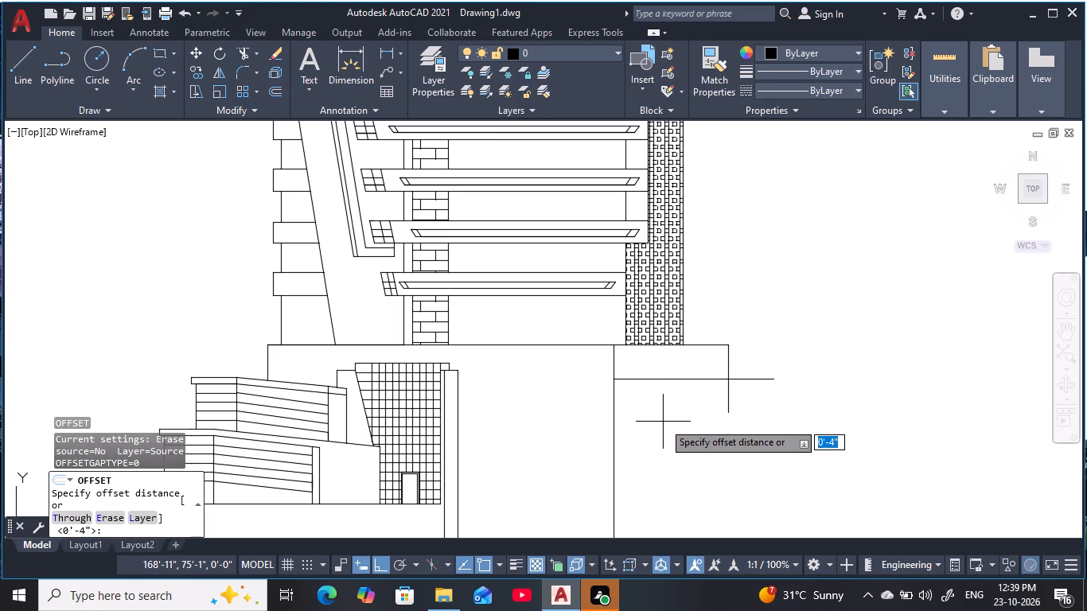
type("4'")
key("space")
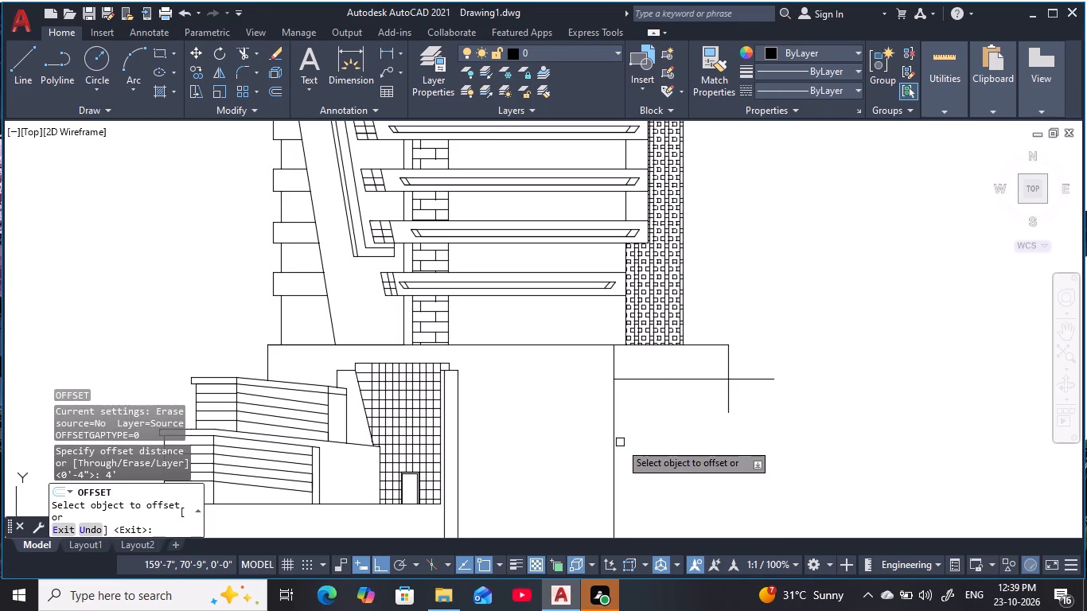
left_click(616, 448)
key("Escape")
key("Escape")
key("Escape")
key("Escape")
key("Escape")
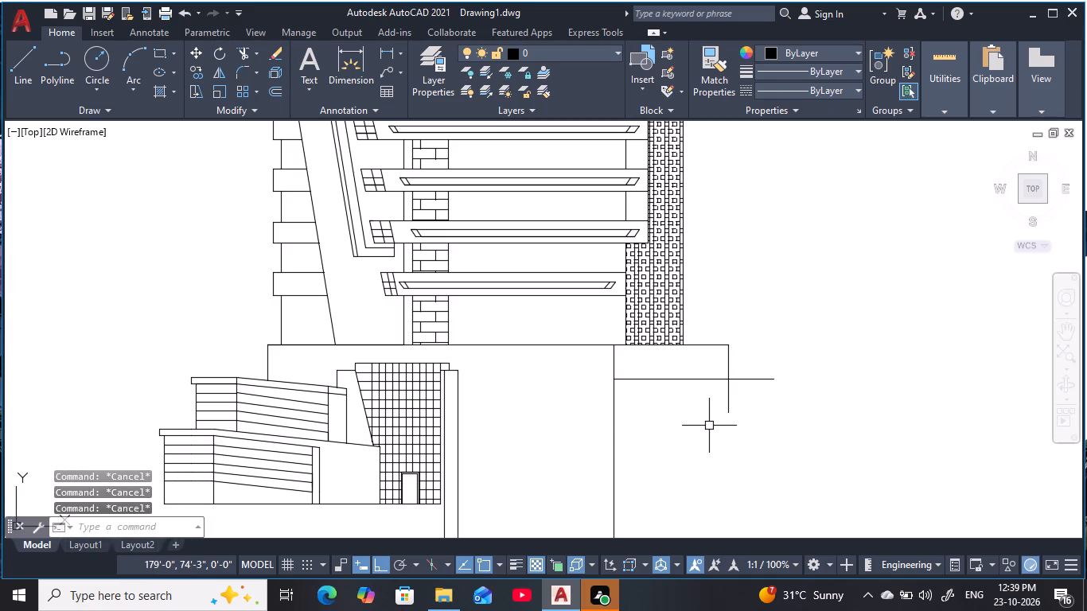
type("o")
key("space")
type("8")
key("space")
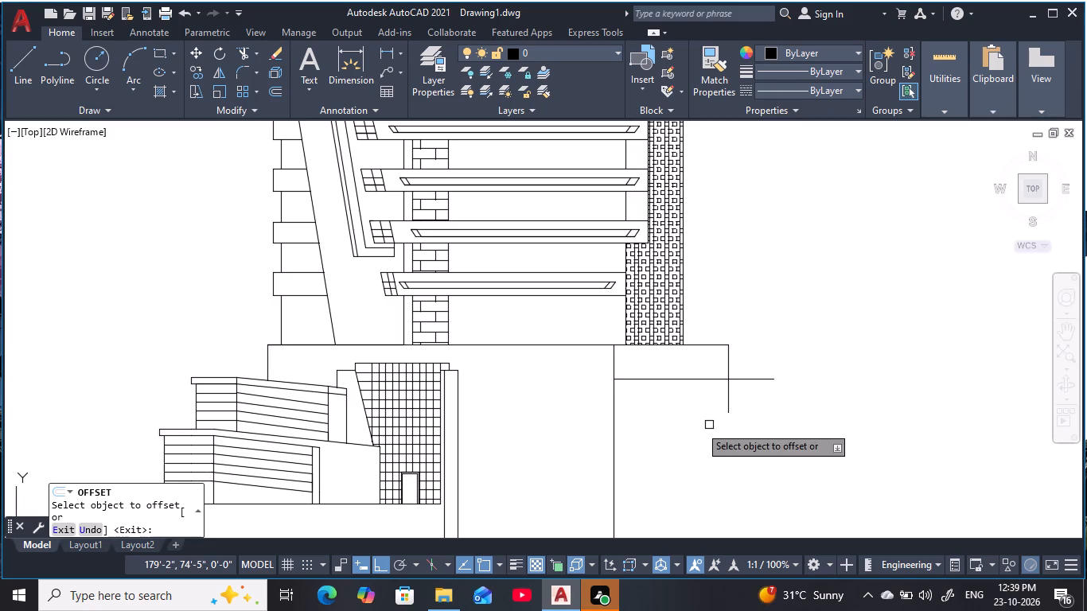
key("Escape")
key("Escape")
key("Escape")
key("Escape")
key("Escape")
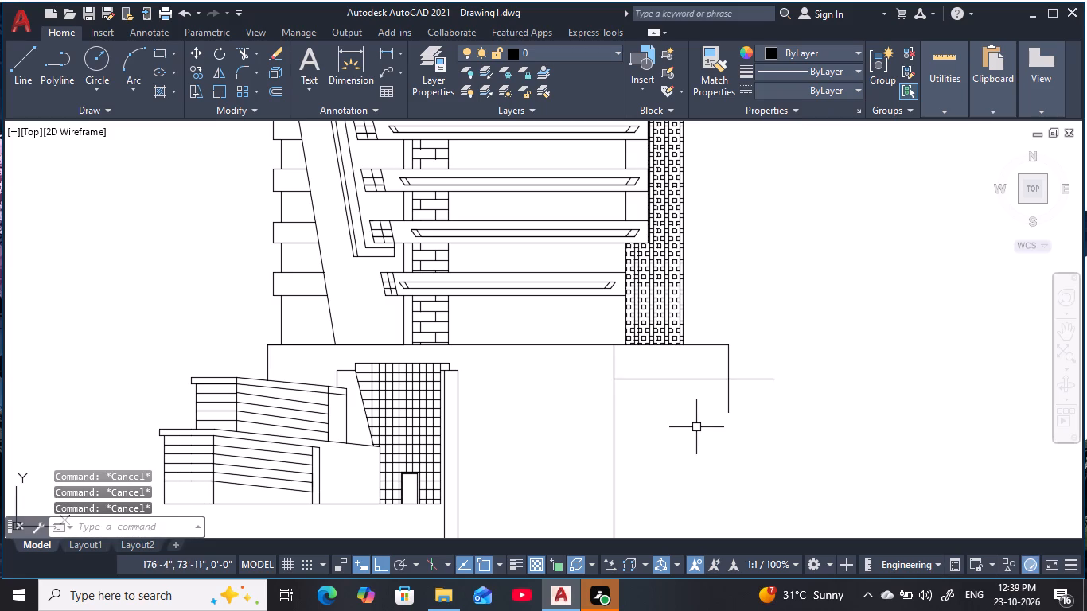
Offset the long vertical line below the perforated screen 8' outward toward the base's far end.
type("o")
key("space")
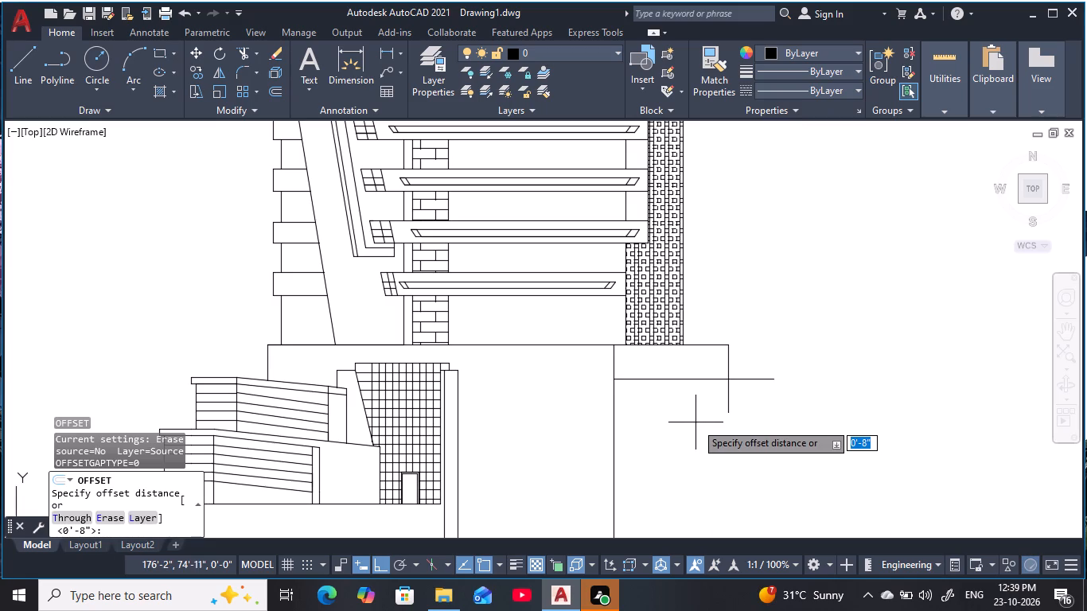
key("8")
type("'")
key("space")
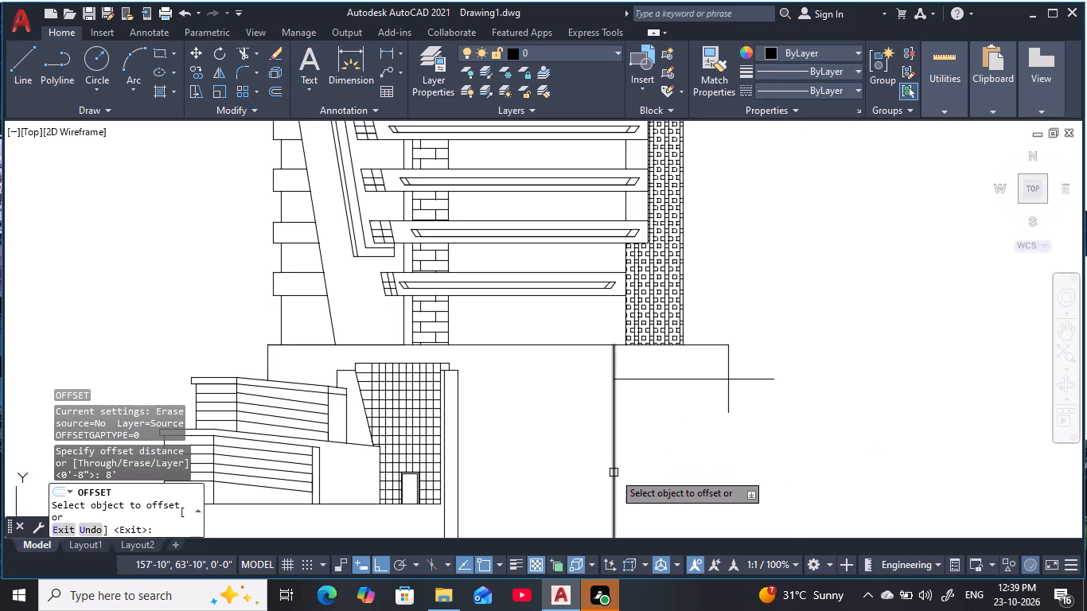
left_click(614, 473)
left_click(712, 445)
key("Escape")
key("Escape")
key("Escape")
key("Escape")
key("Escape")
key("Escape")
key("Escape")
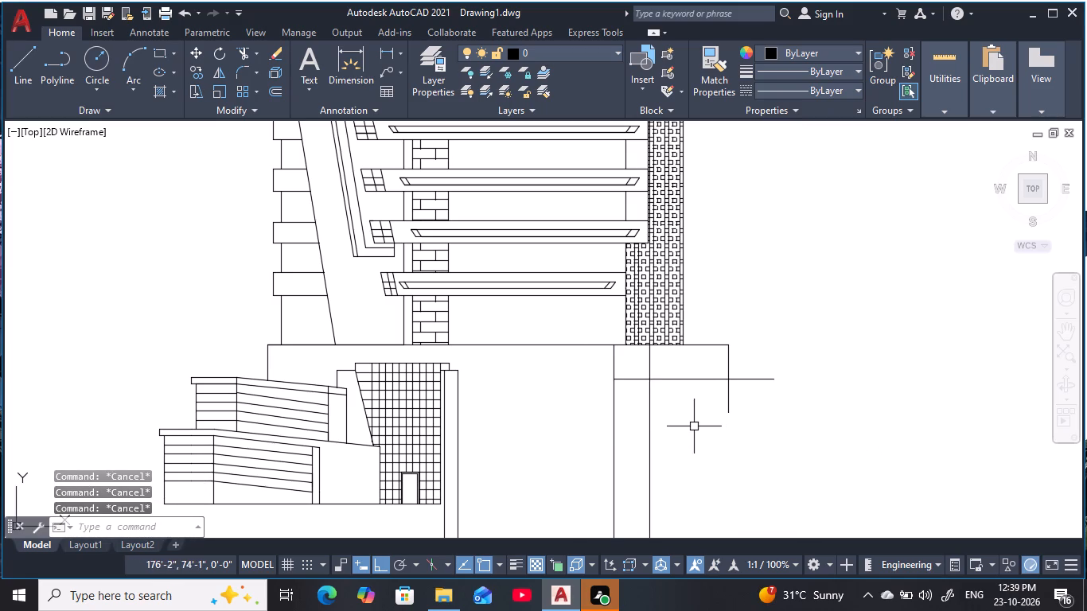
key("Escape")
key("Escape")
middle_click(686, 425)
key("Escape")
key("Escape")
key("Escape")
key("Escape")
key("Escape")
key("Escape")
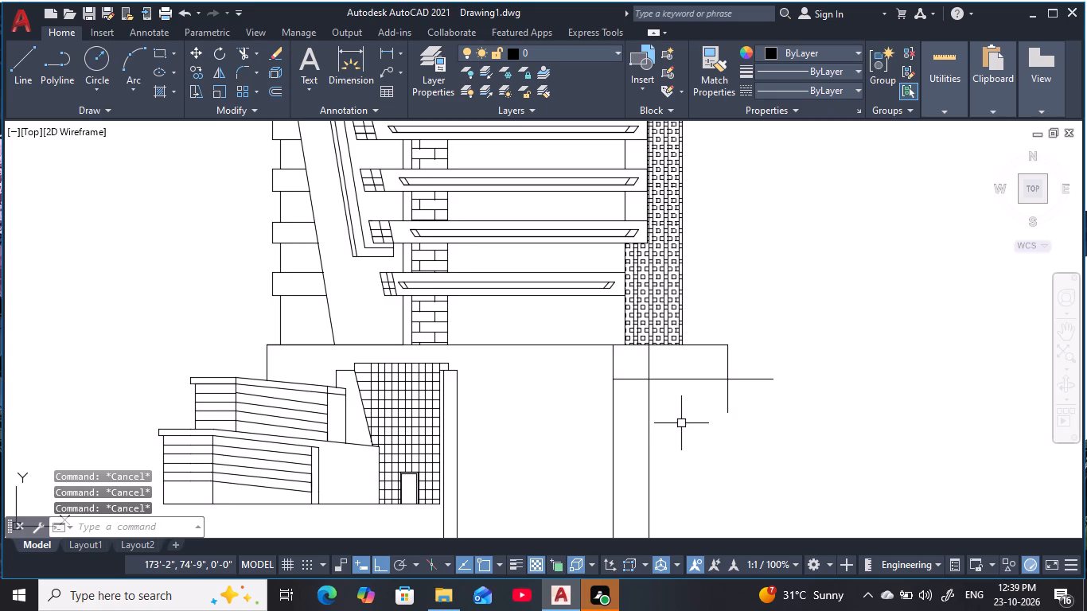
key("Escape")
key("Escape")
key("Escape")
Offset the horizontal ledge line beneath the perforated screen 1'6" downward.
type("o")
key("space")
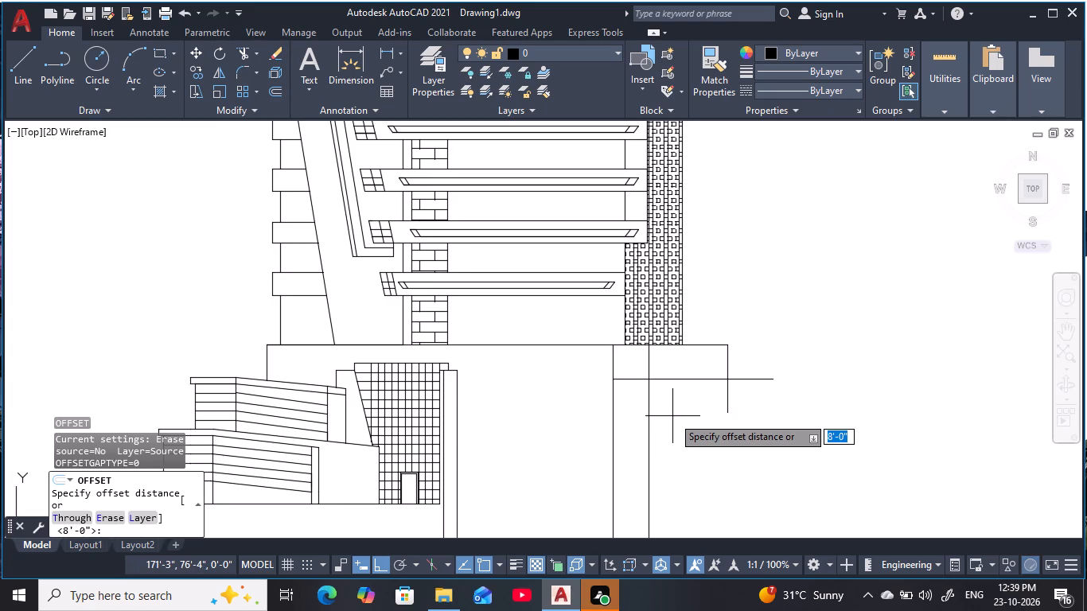
type("1'")
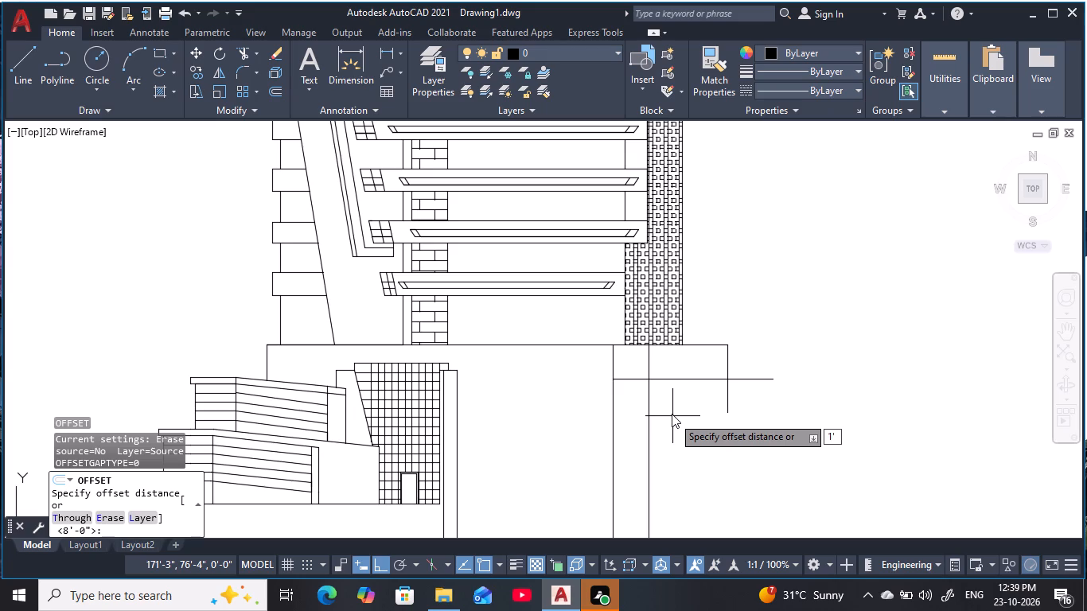
type("6")
key("space")
left_click(684, 377)
left_click(689, 459)
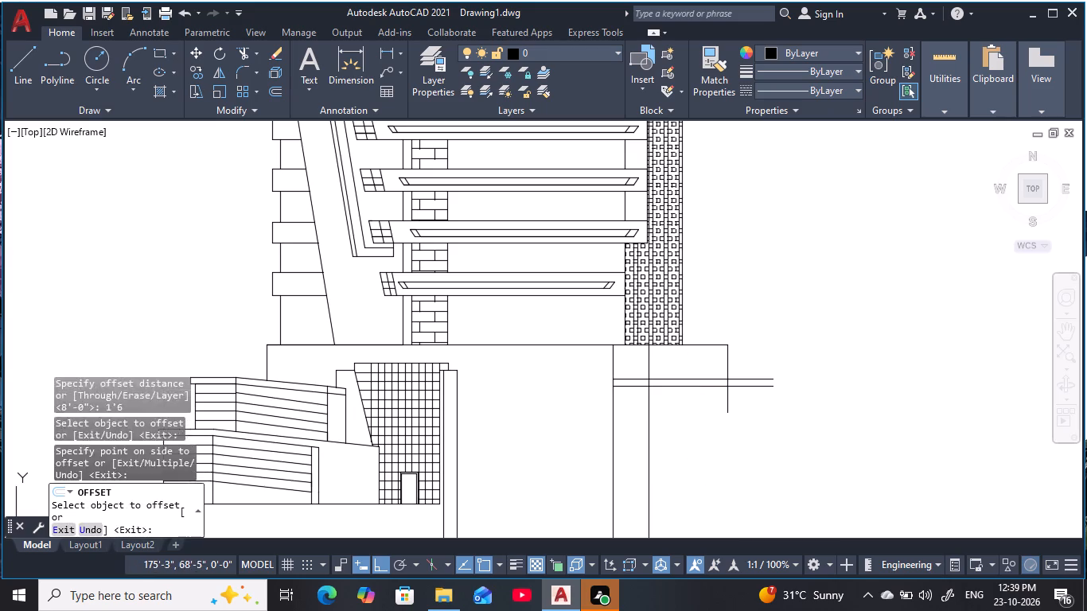
key("Escape")
key("Escape")
key("Escape")
key("Escape")
key("Escape")
key("Escape")
key("Escape")
key("Escape")
key("Escape")
key("Escape")
key("Escape")
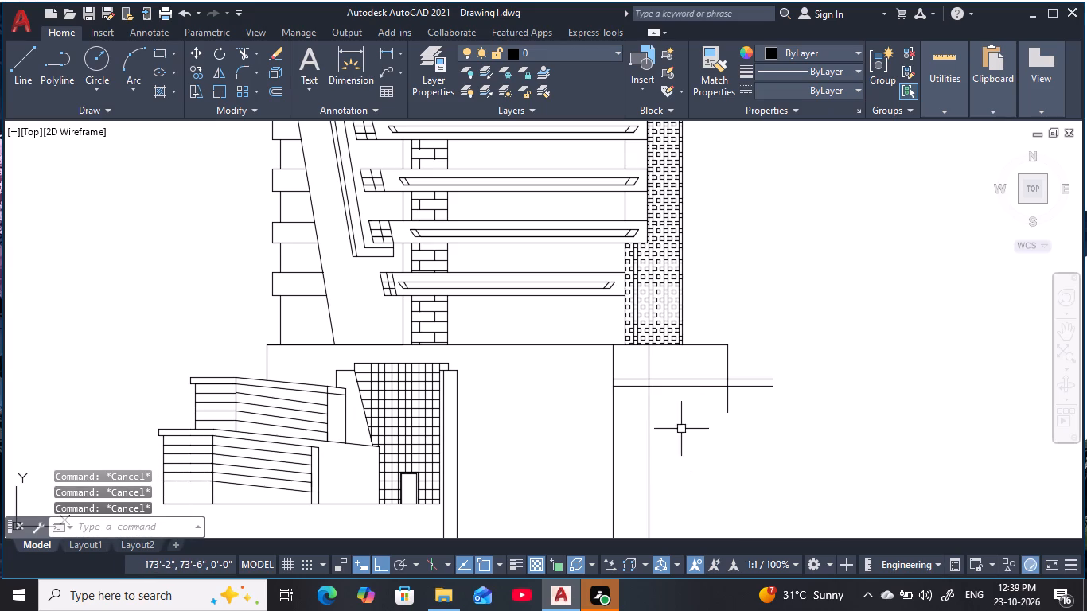
key("Escape")
key("Escape")
key("Escape")
key("Escape")
key("Escape")
key("Escape")
key("Escape")
key("Escape")
key("Escape")
key("Escape")
key("Escape")
key("Escape")
Offset the outer long vertical line 1'6" to both sides and the inner one 1'6" toward it.
type("o")
key("space")
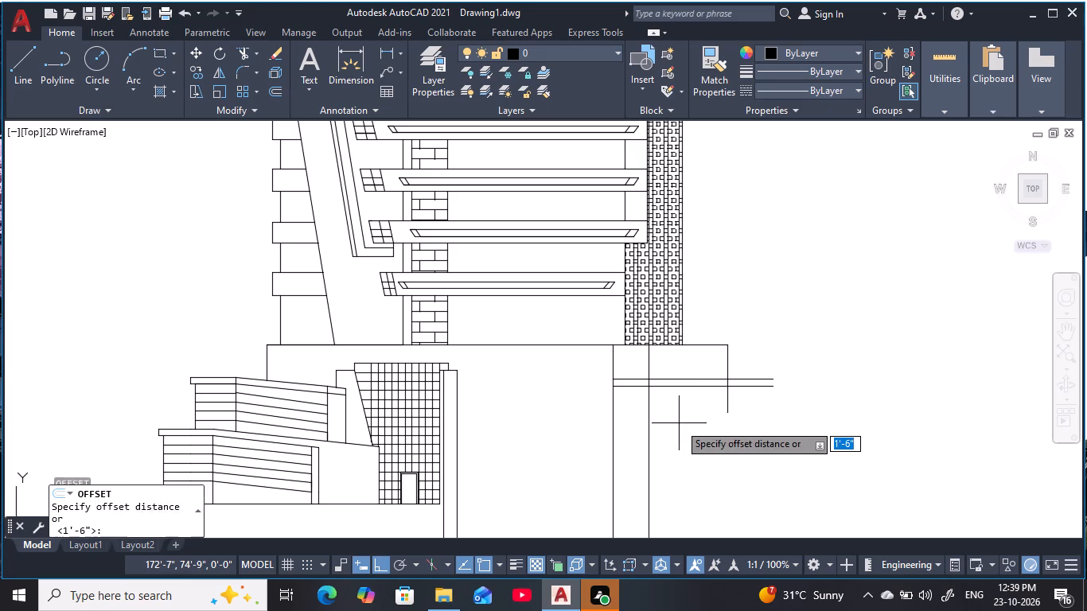
type("1'6")
key("space")
left_click(649, 452)
left_click(708, 449)
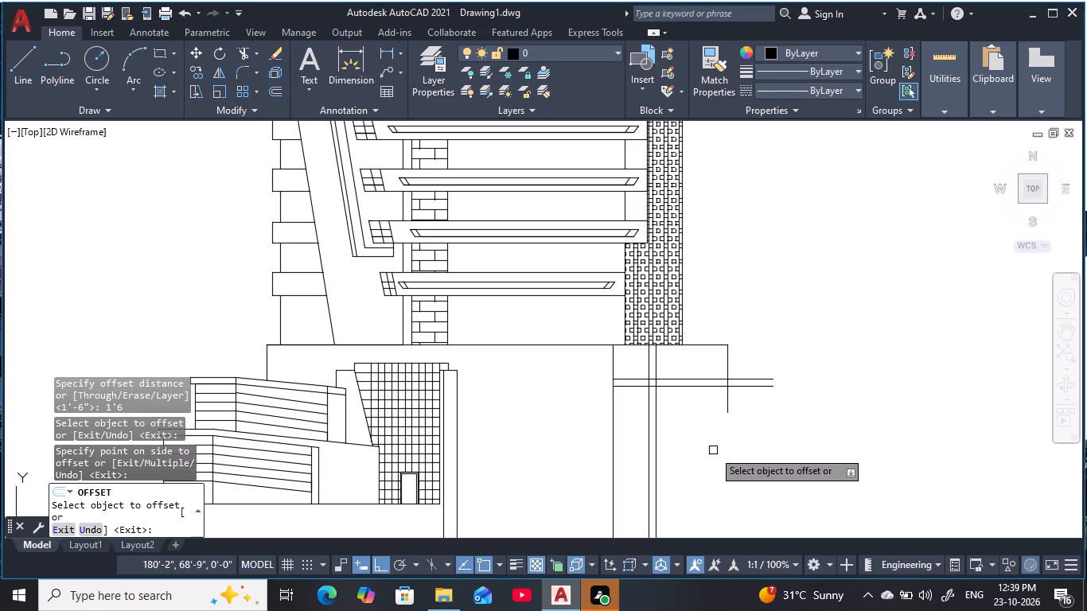
left_click(647, 479)
left_click(637, 481)
left_click(613, 477)
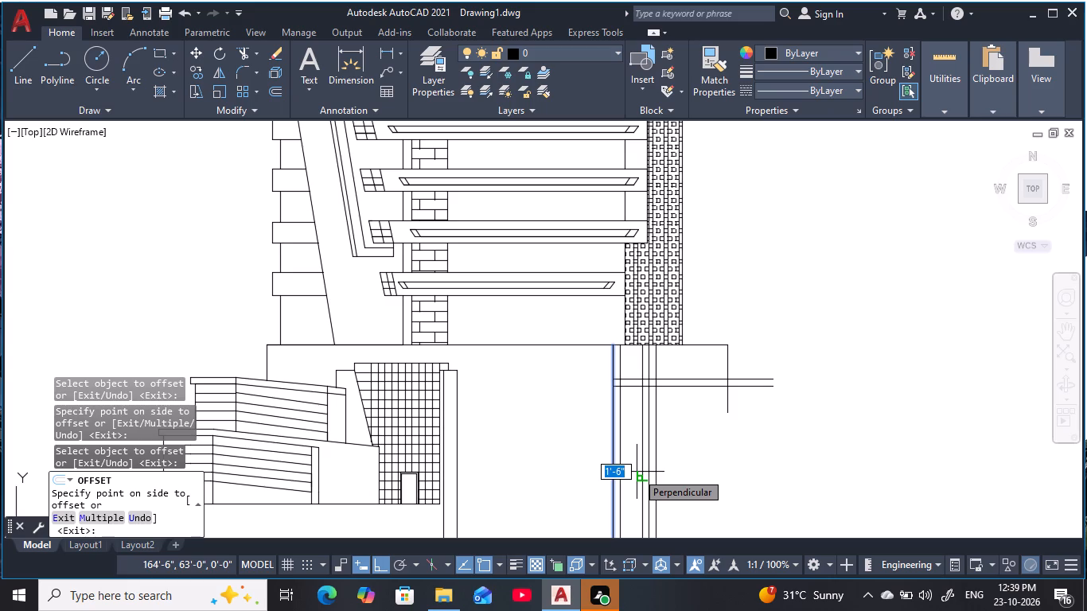
left_click(637, 472)
key("Escape")
key("Escape")
key("Escape")
key("Escape")
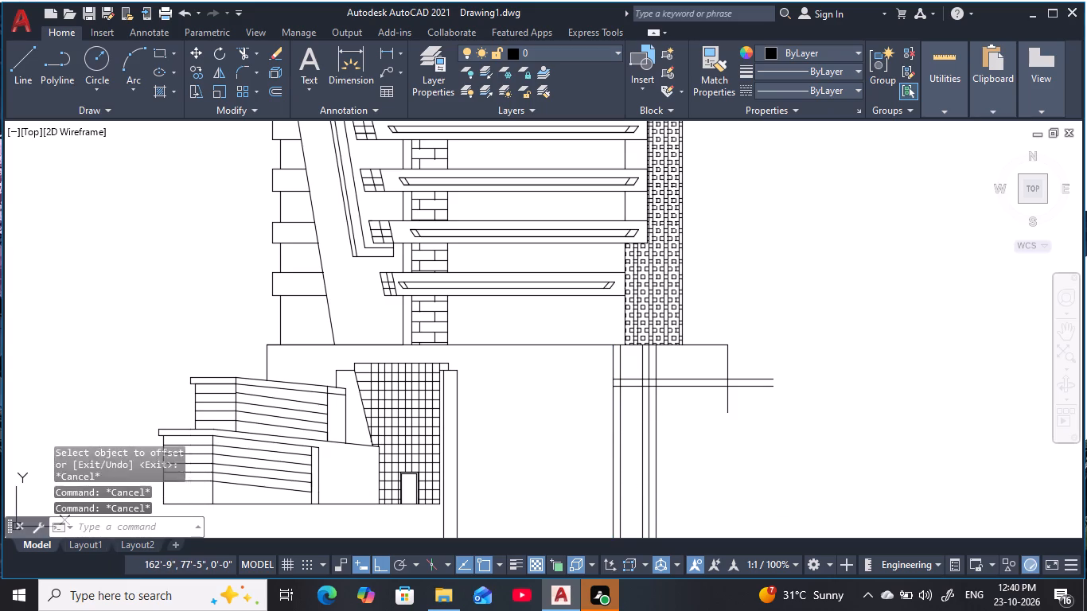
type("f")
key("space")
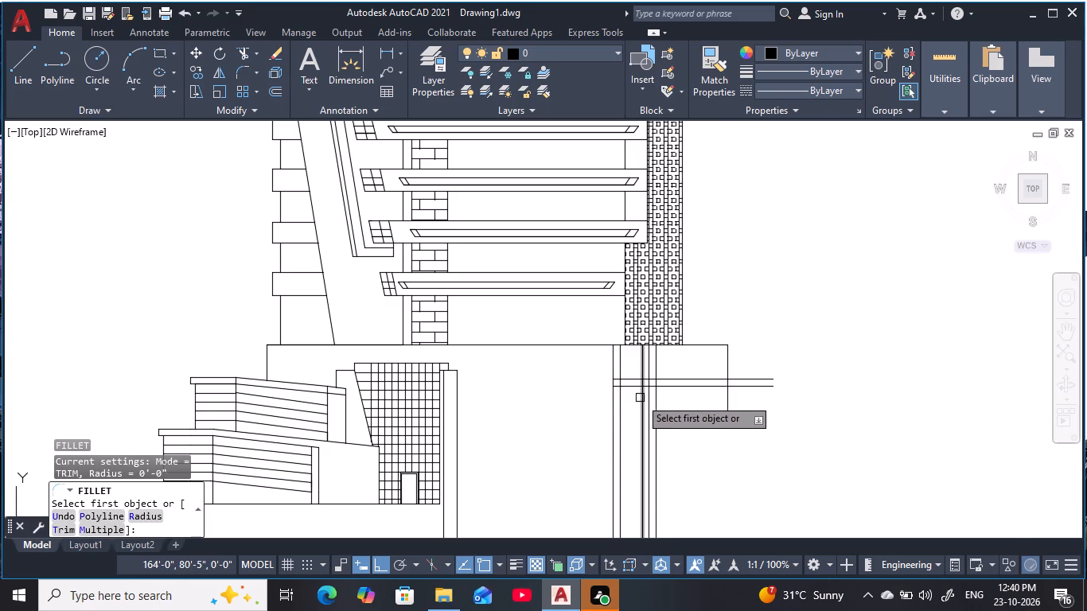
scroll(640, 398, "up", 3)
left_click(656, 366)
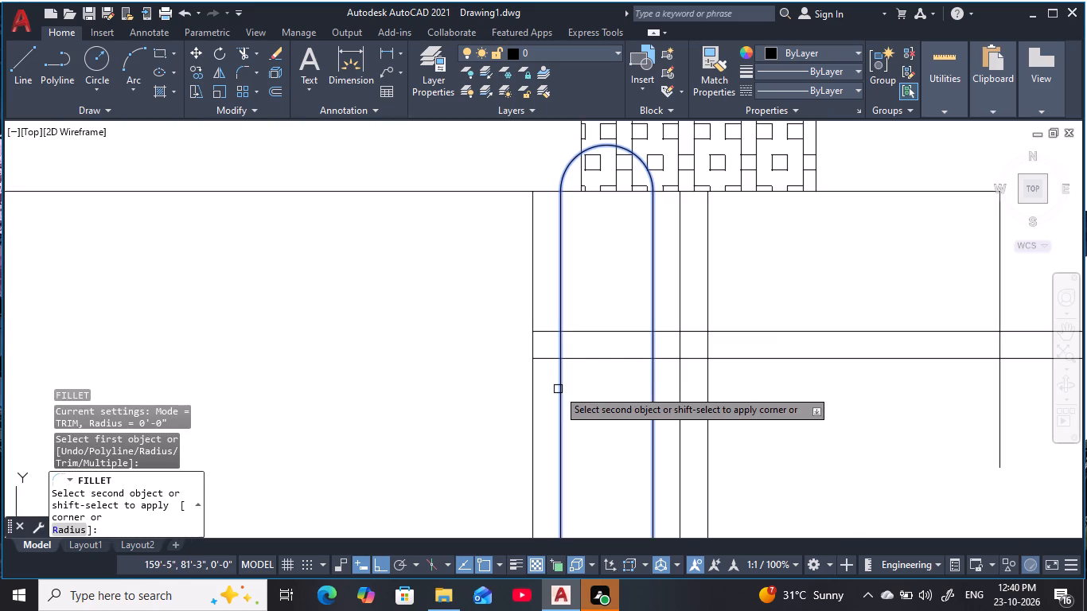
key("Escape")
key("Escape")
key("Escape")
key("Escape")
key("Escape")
Trim the offset verticals and lower ledge line where they overlap, forming clean inner frame corners beside both long verticals.
type("tr")
key("space")
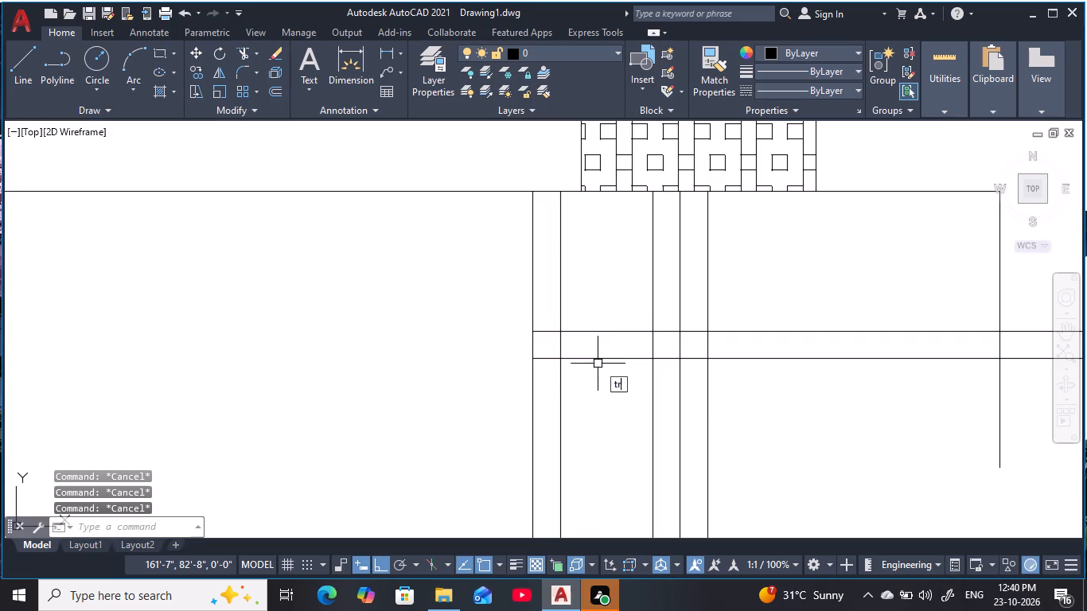
left_click_drag(575, 345, 543, 364)
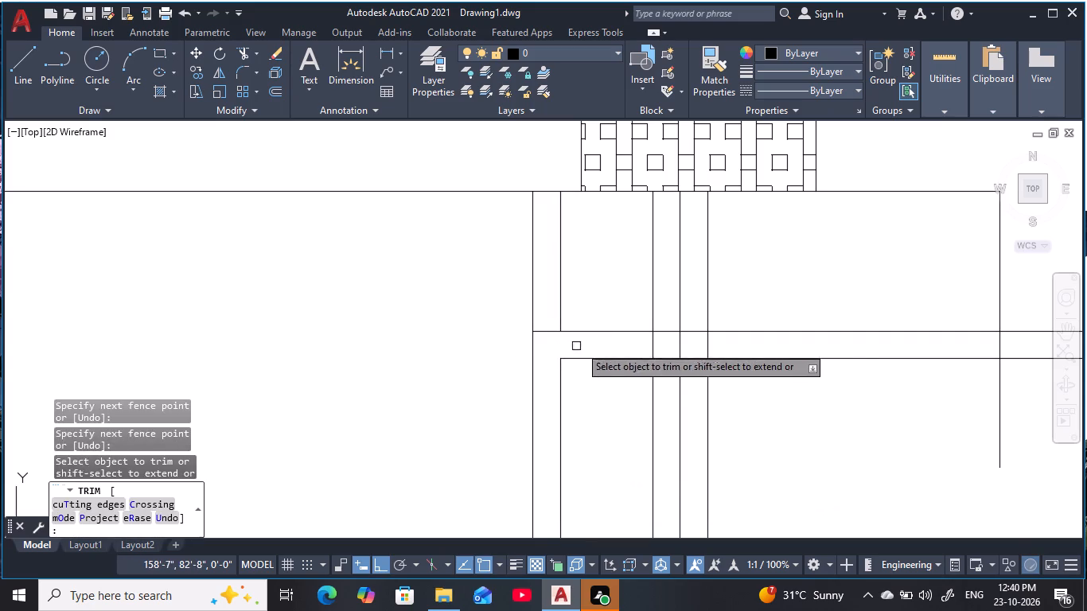
left_click_drag(626, 344, 667, 376)
scroll(731, 393, "down", 1)
middle_click_drag(734, 394, 699, 395)
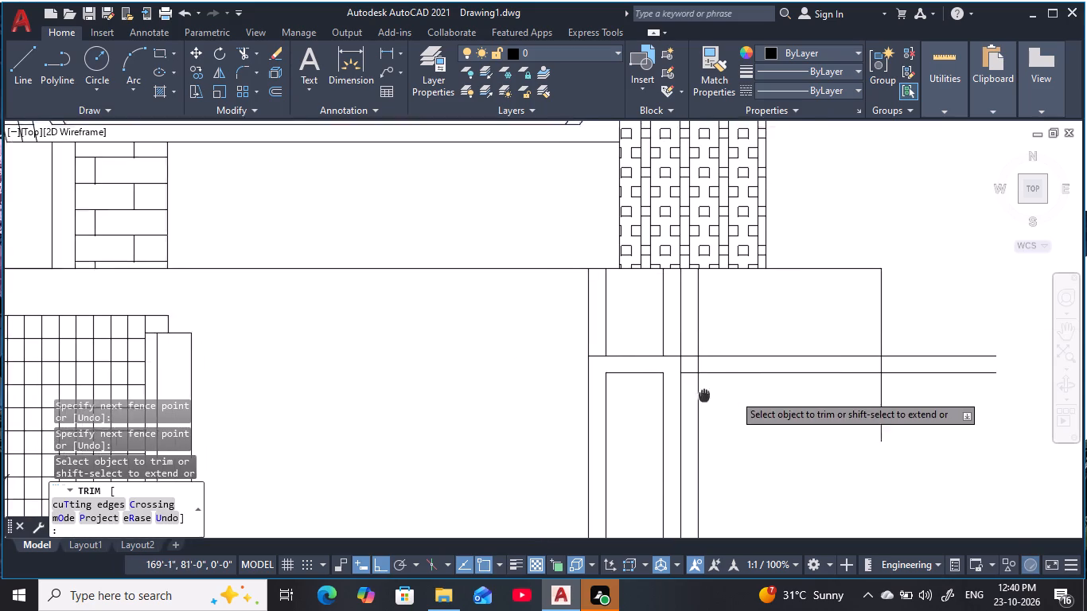
middle_click_drag(699, 395, 668, 395)
scroll(646, 368, "up", 1)
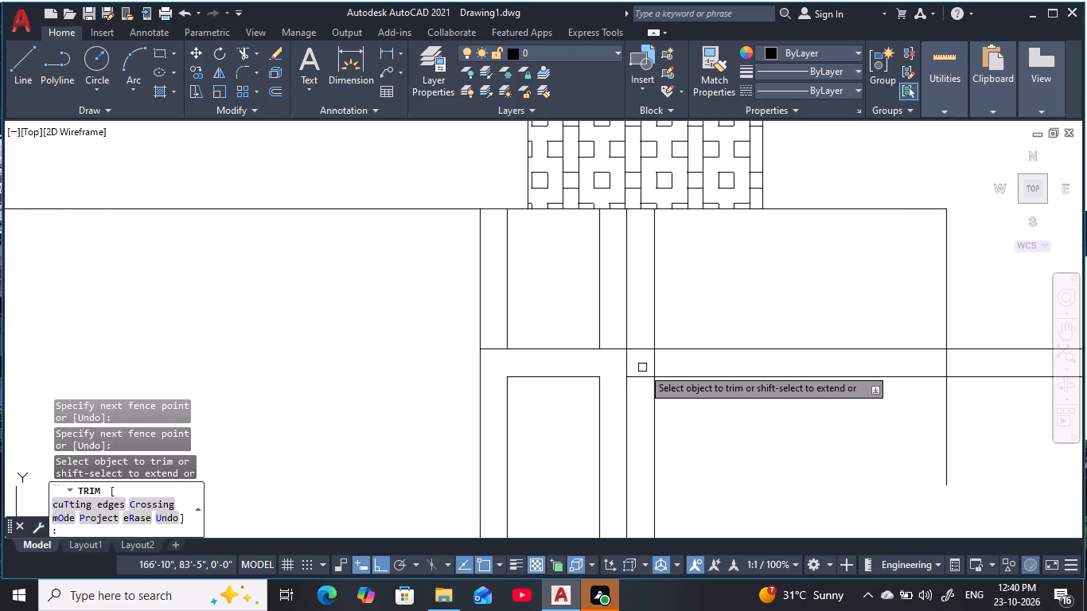
left_click_drag(642, 368, 637, 399)
left_click_drag(644, 378, 665, 365)
scroll(719, 411, "down", 2)
middle_click_drag(720, 411, 693, 365)
middle_click_drag(604, 267, 631, 333)
key("Escape")
key("Escape")
key("Escape")
Erase the three leftover offset vertical pieces between the base's top edge and the upper ledge line.
left_click(699, 321)
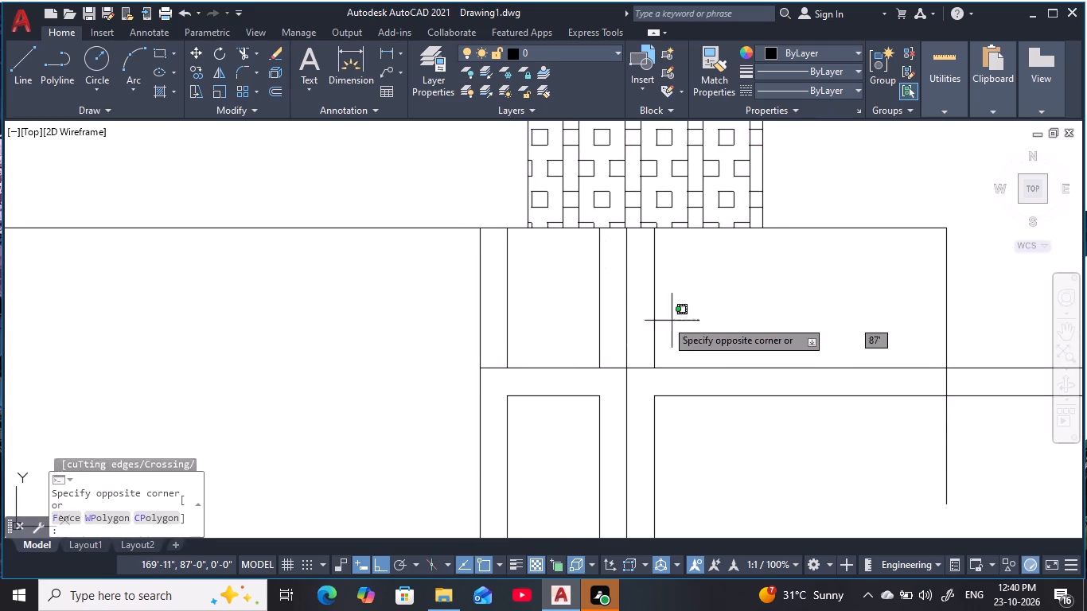
left_click(638, 320)
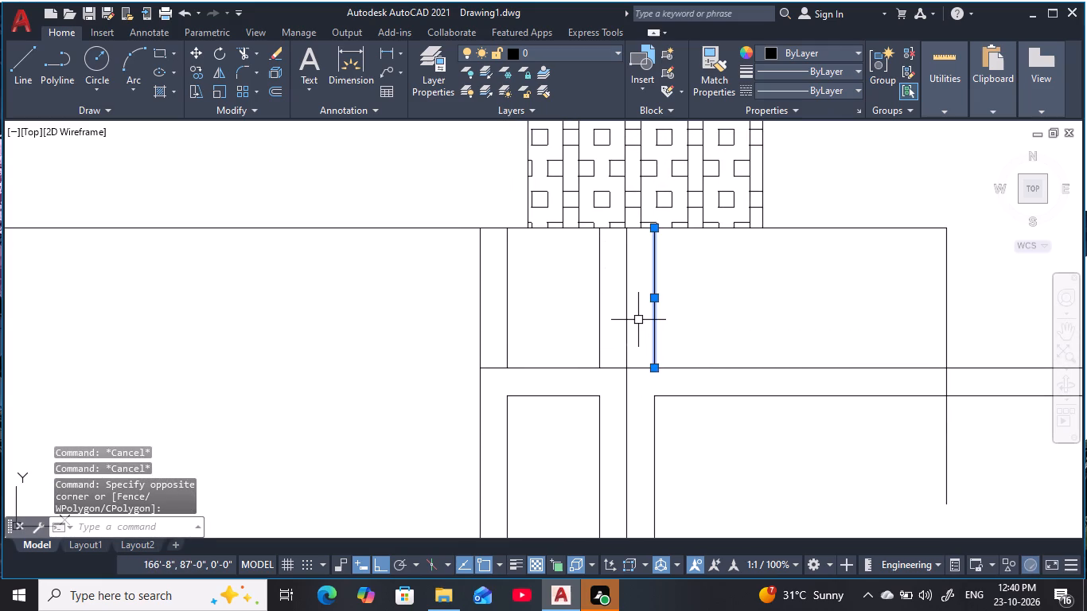
type("e")
key("space")
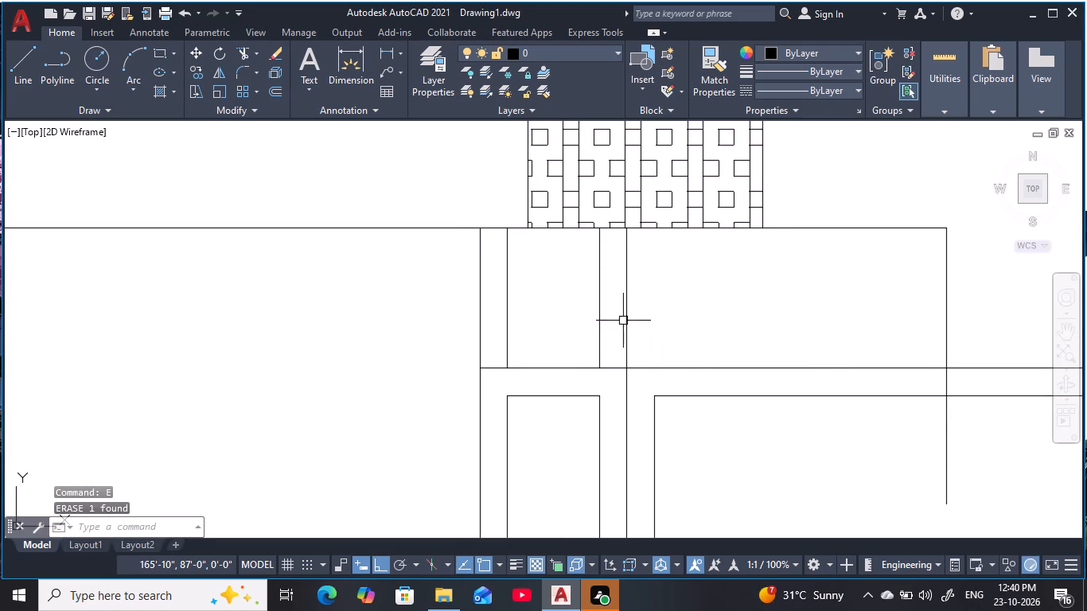
left_click(601, 314)
key("space")
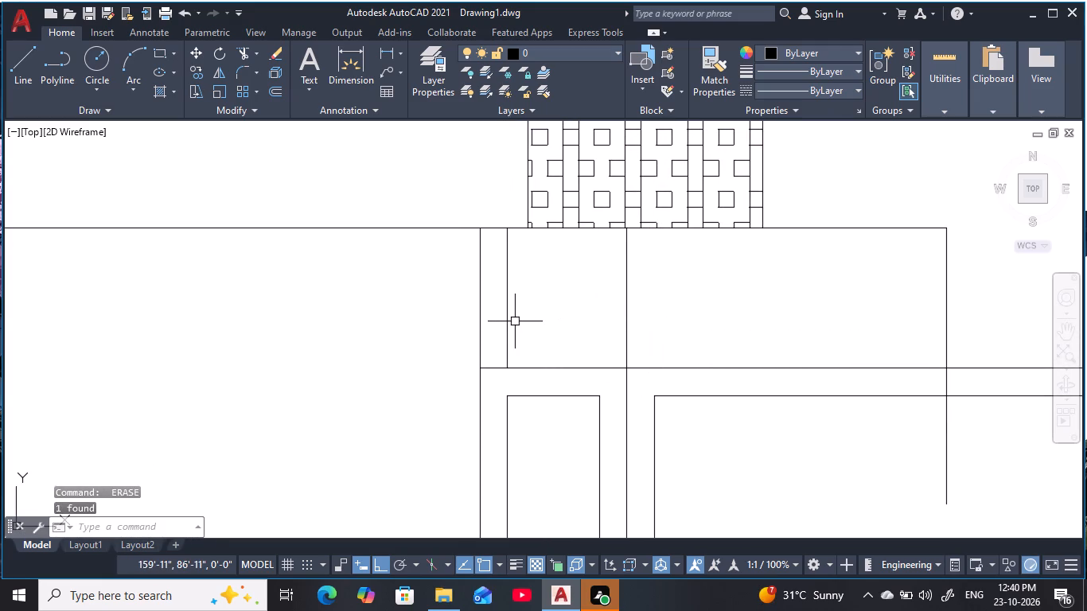
left_click(507, 323)
key("space")
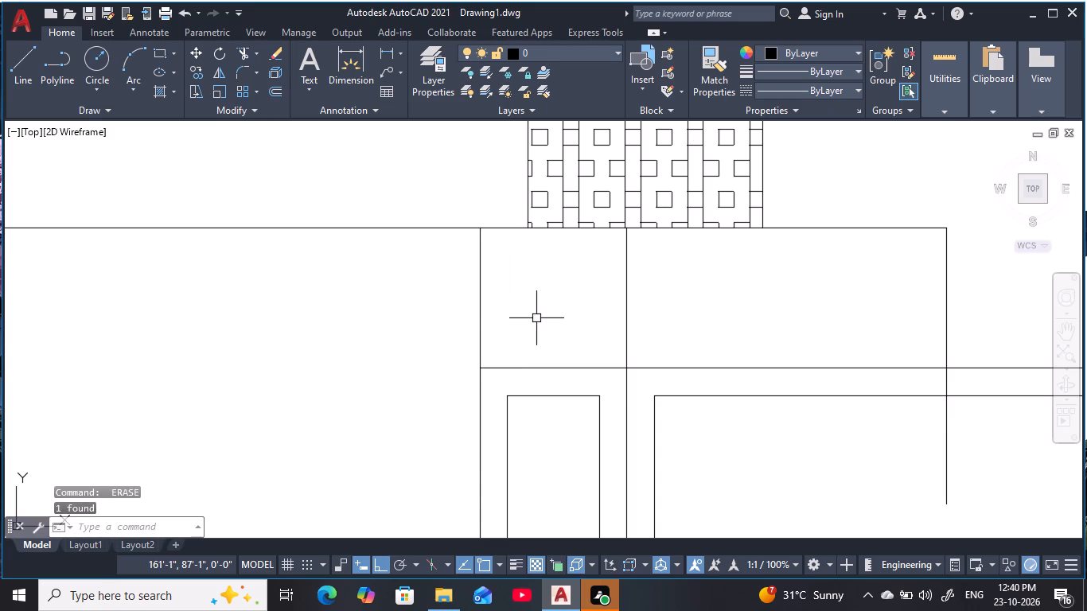
left_click(678, 311)
key("Escape")
key("Escape")
key("Escape")
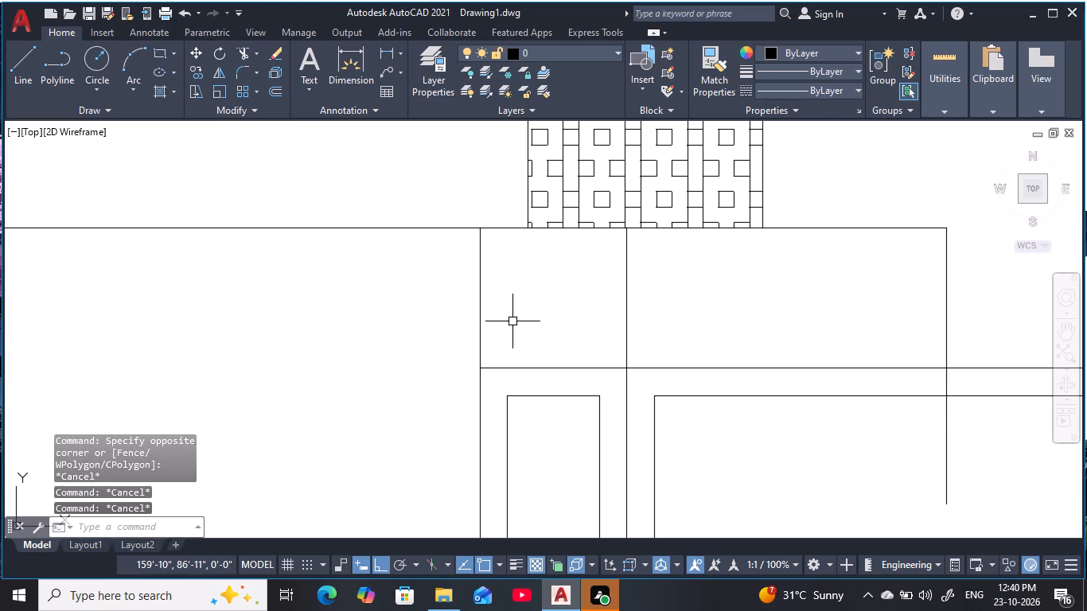
Trim the two long vertical lines back to the upper ledge line, clearing the band under the perforated screen.
type("tr")
key("space")
left_click(656, 308)
left_click(393, 323)
scroll(586, 325, "down", 2)
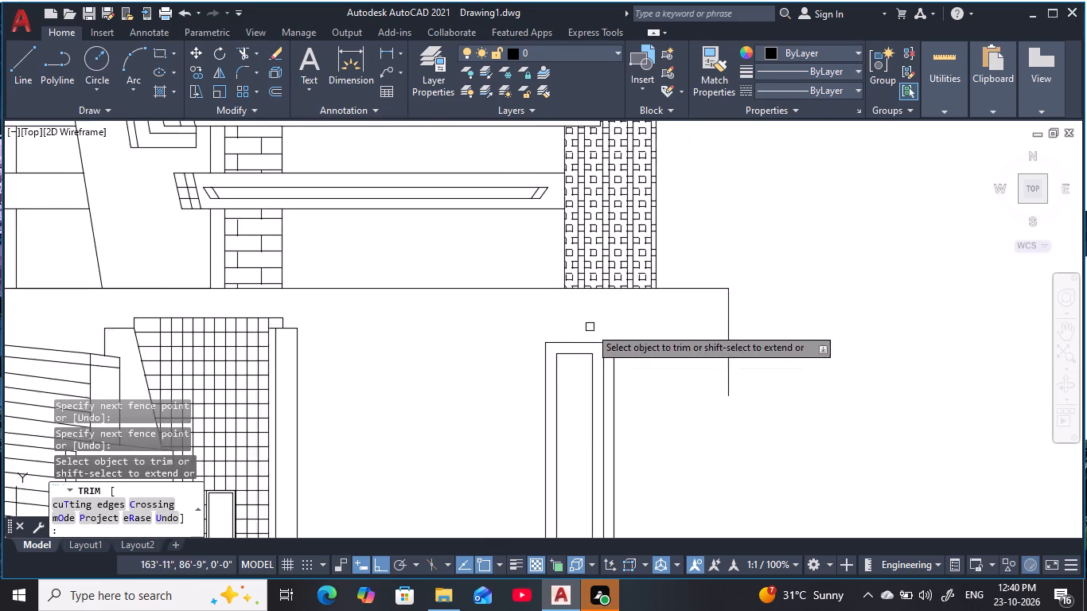
middle_click_drag(590, 327, 563, 301)
middle_click_drag(651, 391, 669, 348)
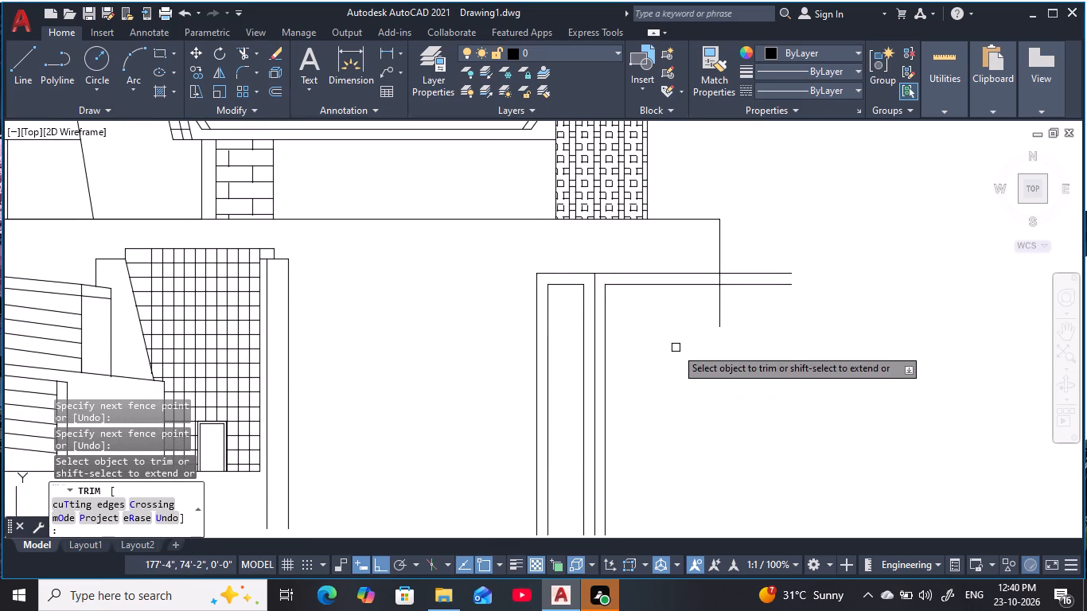
key("Escape")
key("Escape")
key("Escape")
key("Escape")
key("Escape")
key("Escape")
key("Escape")
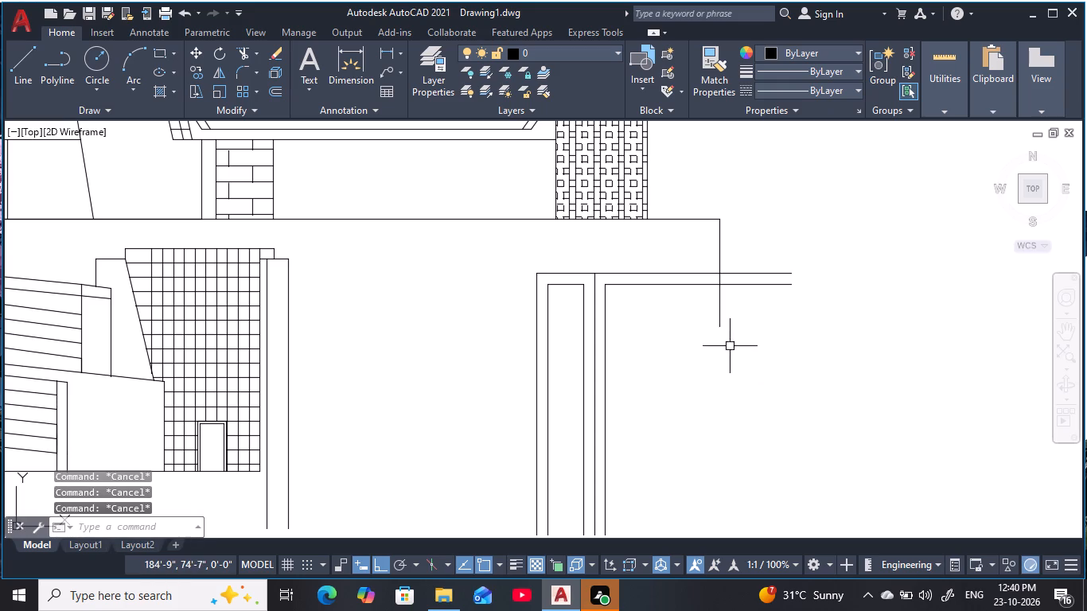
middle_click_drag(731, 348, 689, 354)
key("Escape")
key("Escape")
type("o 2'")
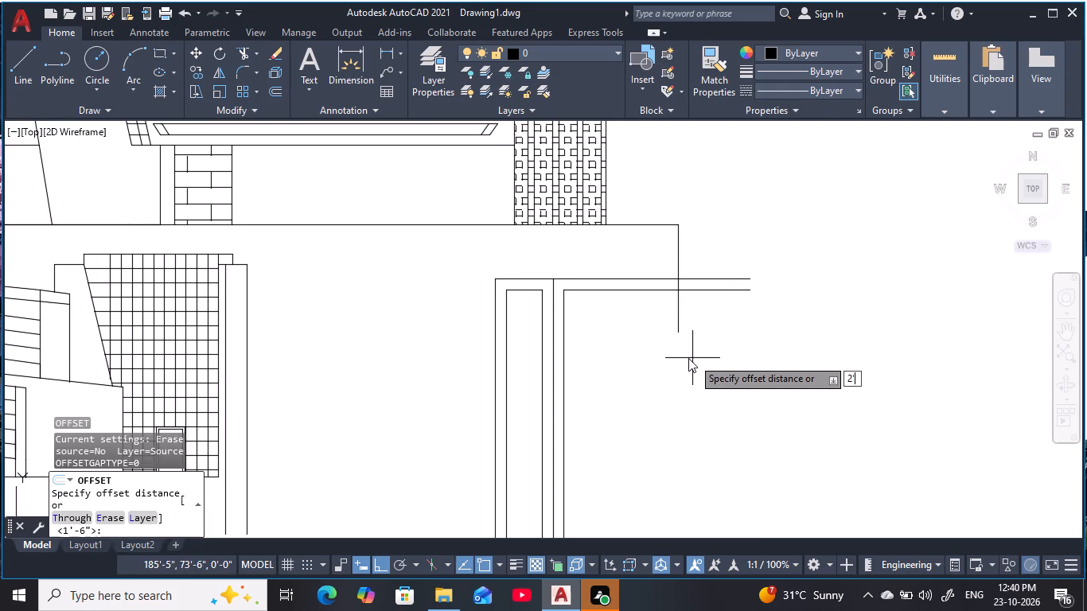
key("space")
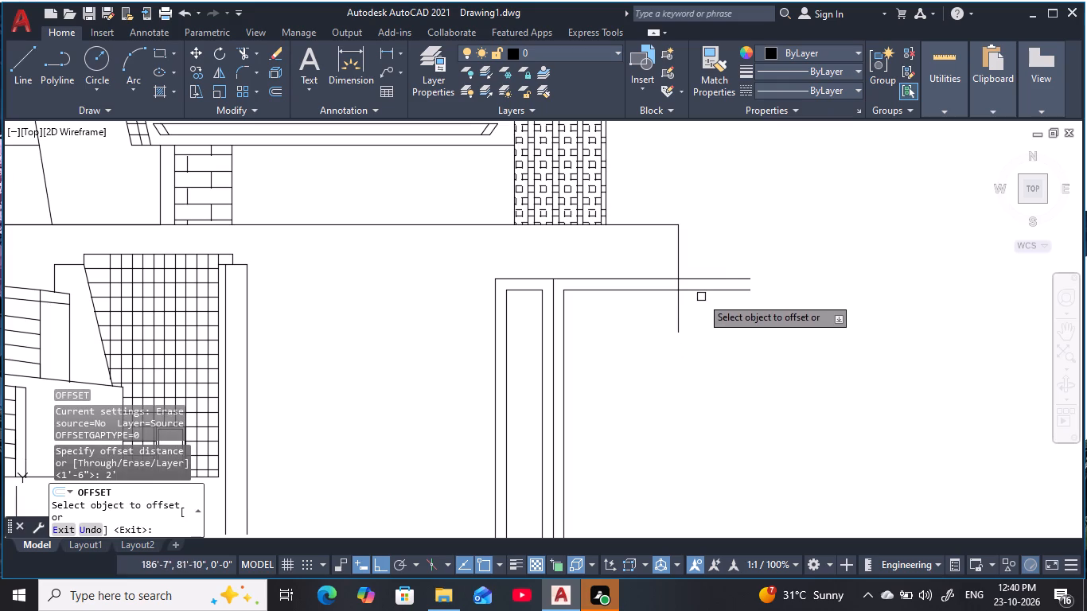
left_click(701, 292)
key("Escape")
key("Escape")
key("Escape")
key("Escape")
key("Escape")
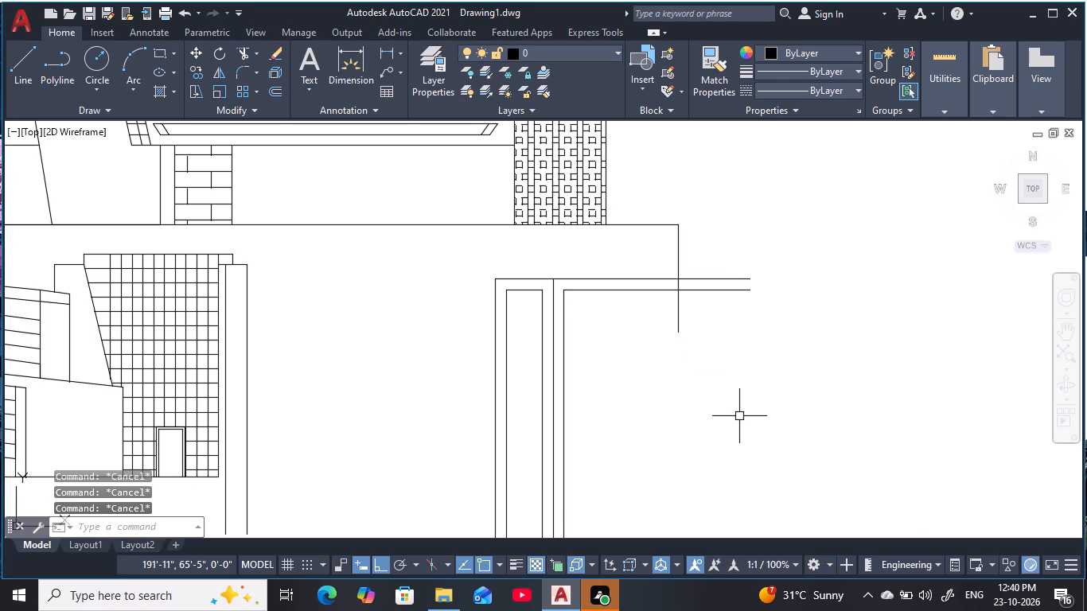
Offset the lower ledge line 3' downward from the outer frame's inner corner.
key("o")
key("space")
type("3'")
key("space")
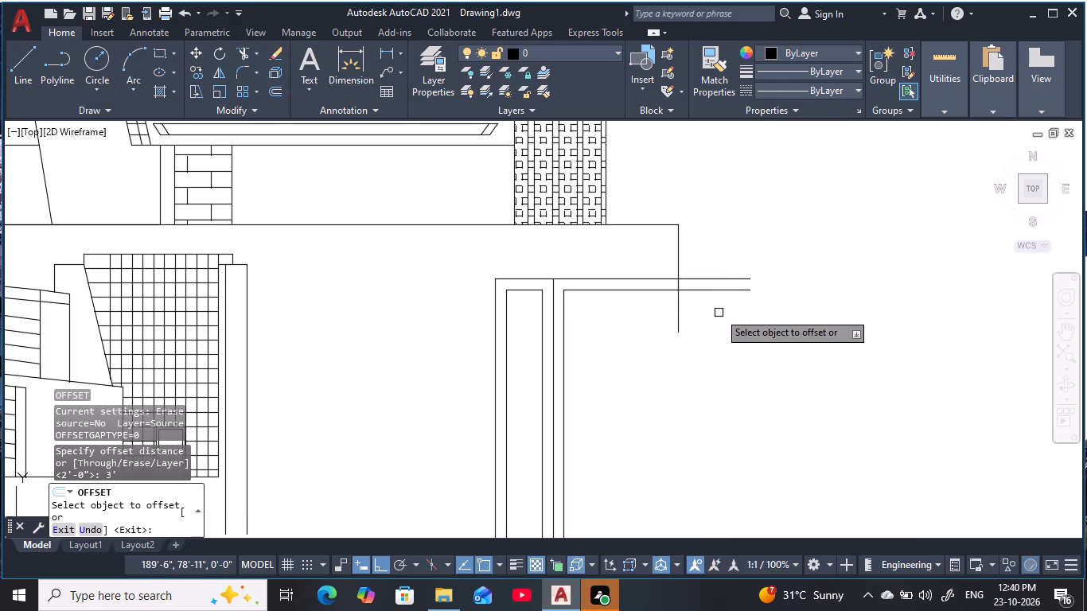
left_click(707, 294)
left_click(717, 412)
key("Escape")
key("Escape")
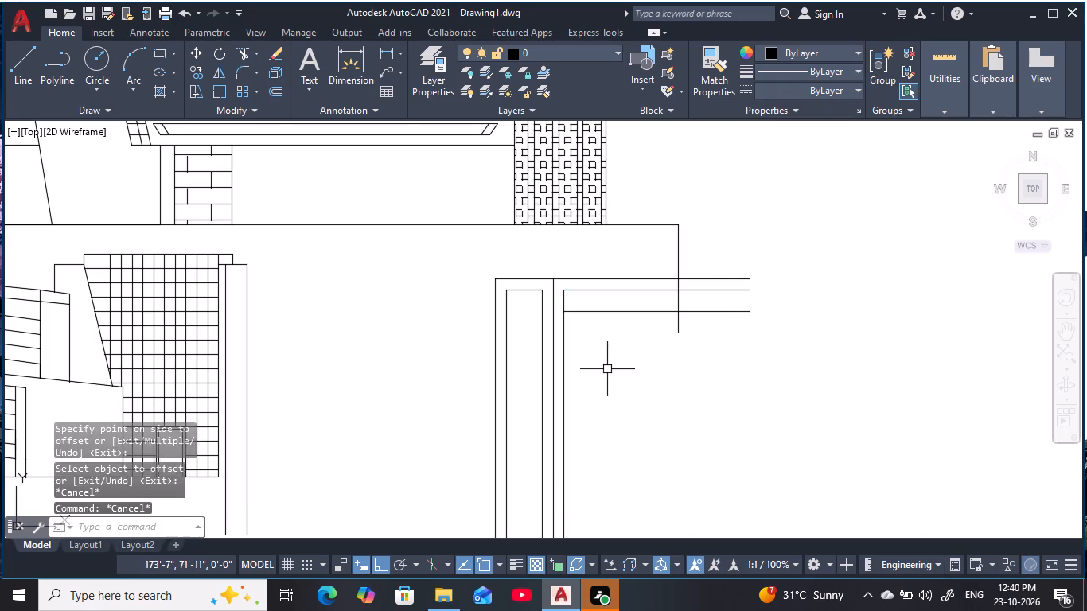
key("Escape")
key("Escape")
middle_click_drag(607, 369, 614, 387)
key("Escape")
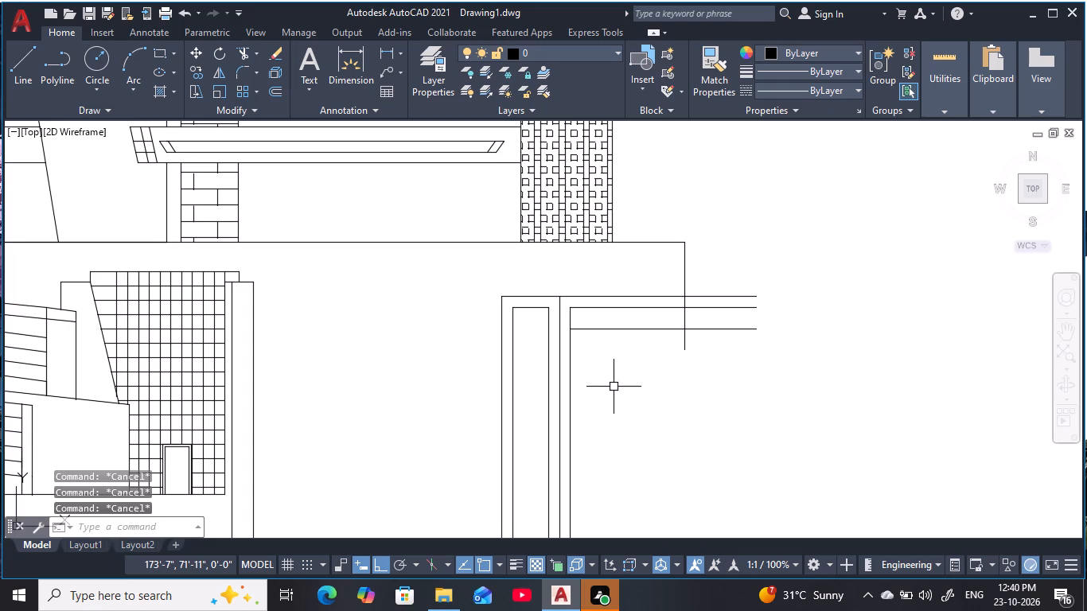
Offset the ledge frame's inner vertical, just right of the pier, 5' to the right.
key("Escape")
key("Escape")
key("Escape")
type("o")
key("space")
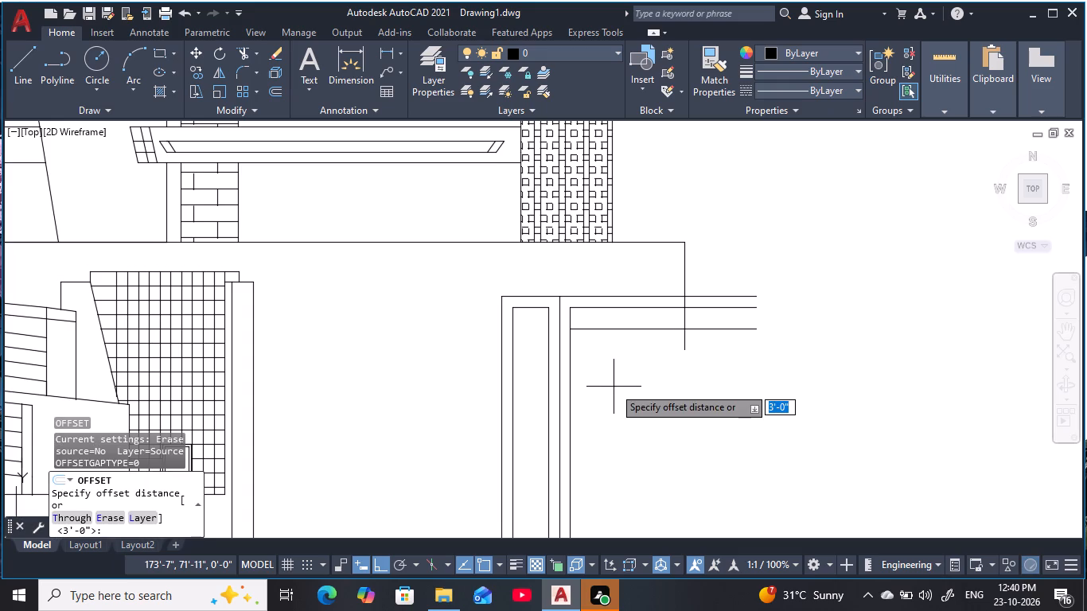
type("5'")
key("space")
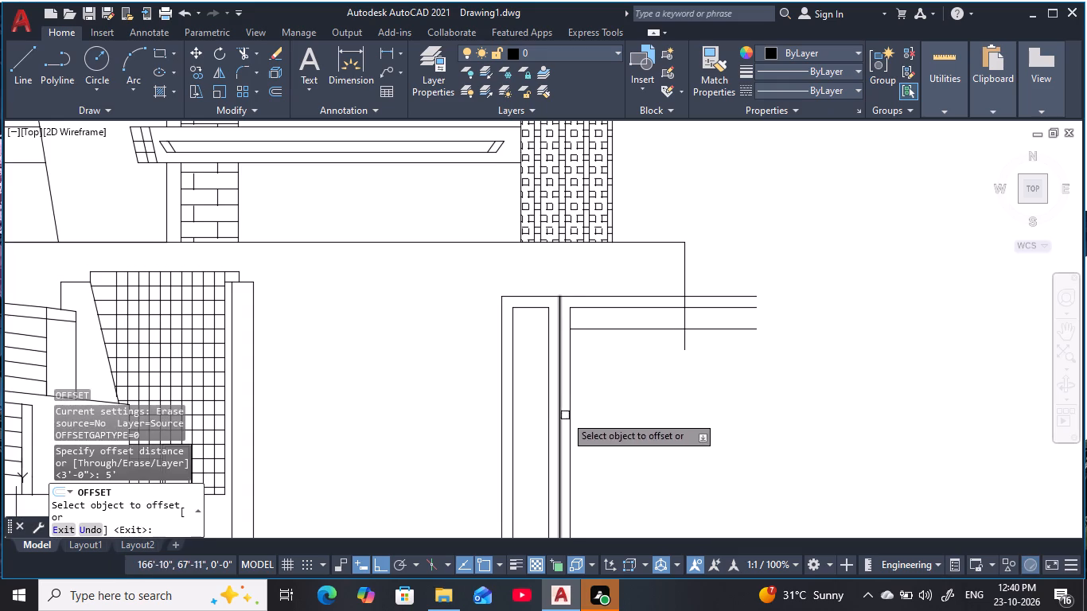
left_click(569, 416)
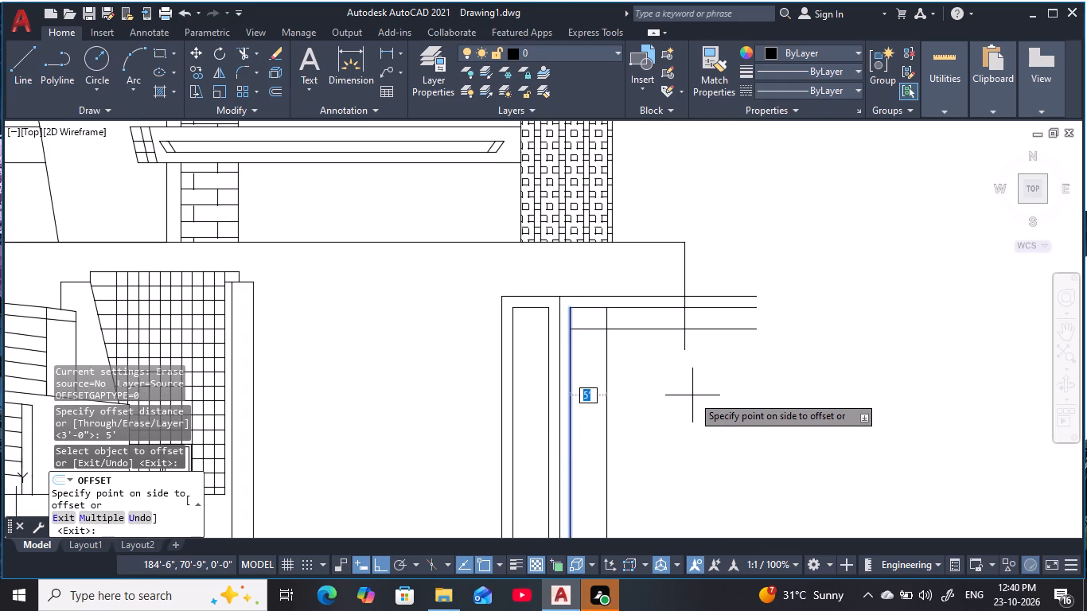
left_click(692, 395)
key("Escape")
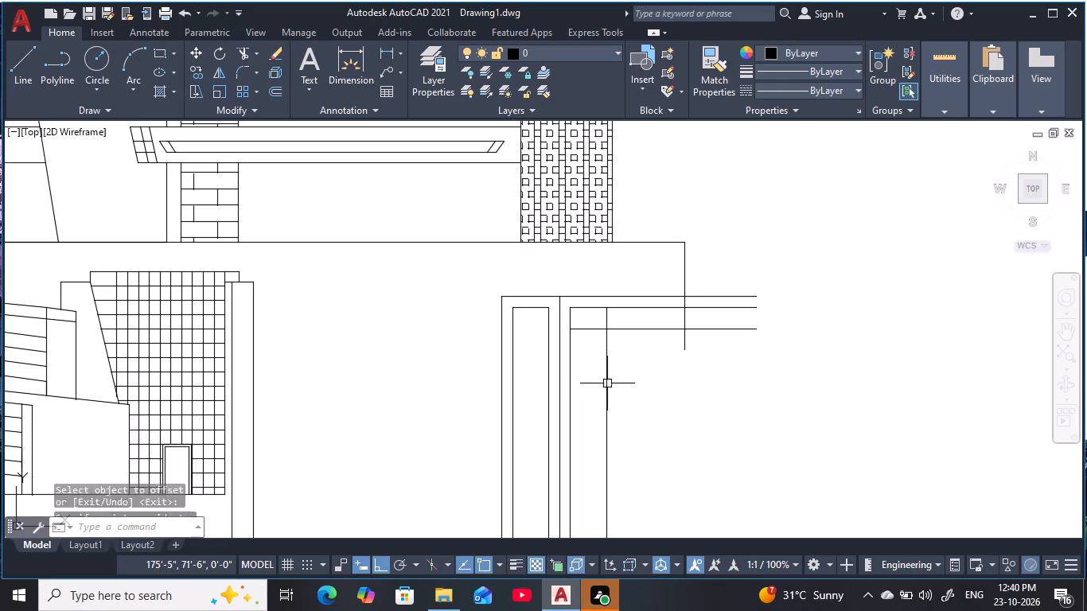
key("Escape")
key("Escape")
key("Escape")
key("Escape")
Trim the overlapping ends of the new vertical and the lowest ledge line into a clean corner.
type("tr")
key("space")
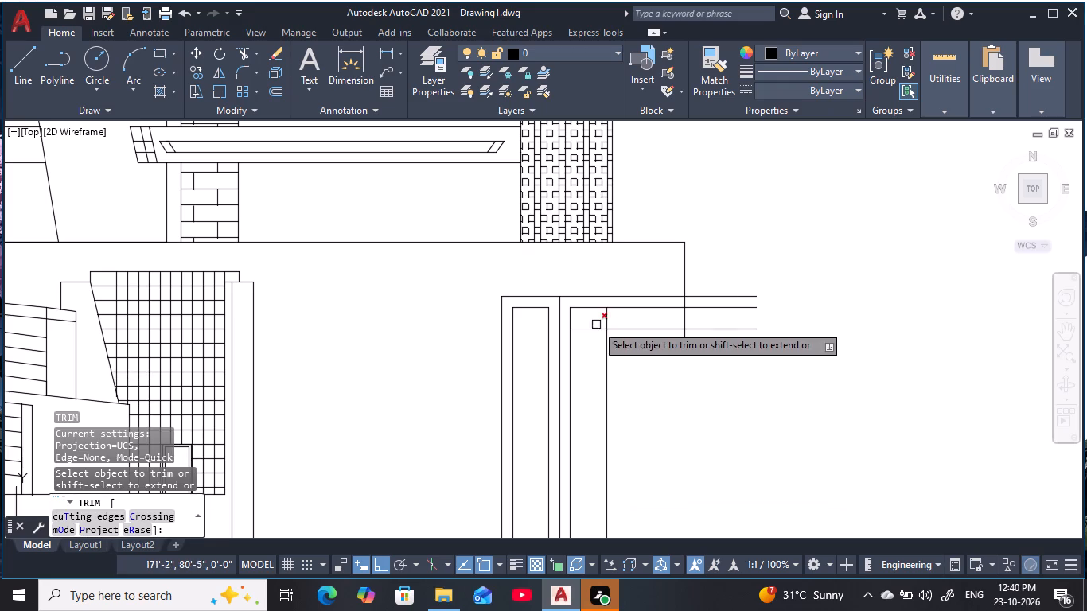
scroll(596, 325, "up", 2)
left_click_drag(635, 314, 578, 352)
scroll(762, 407, "down", 2)
middle_click_drag(758, 408, 677, 380)
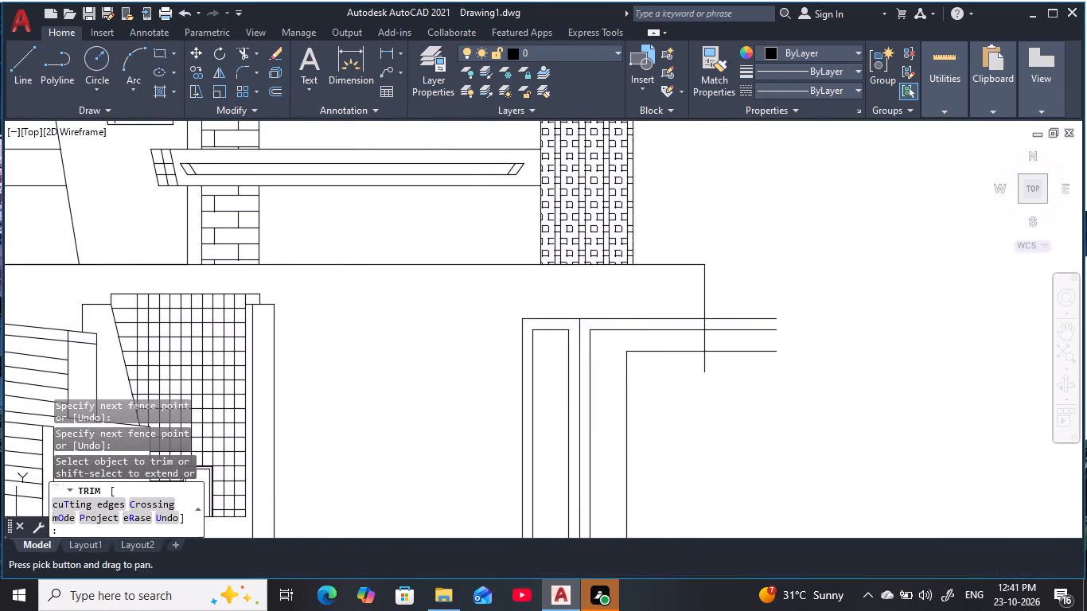
scroll(704, 393, "down", 1)
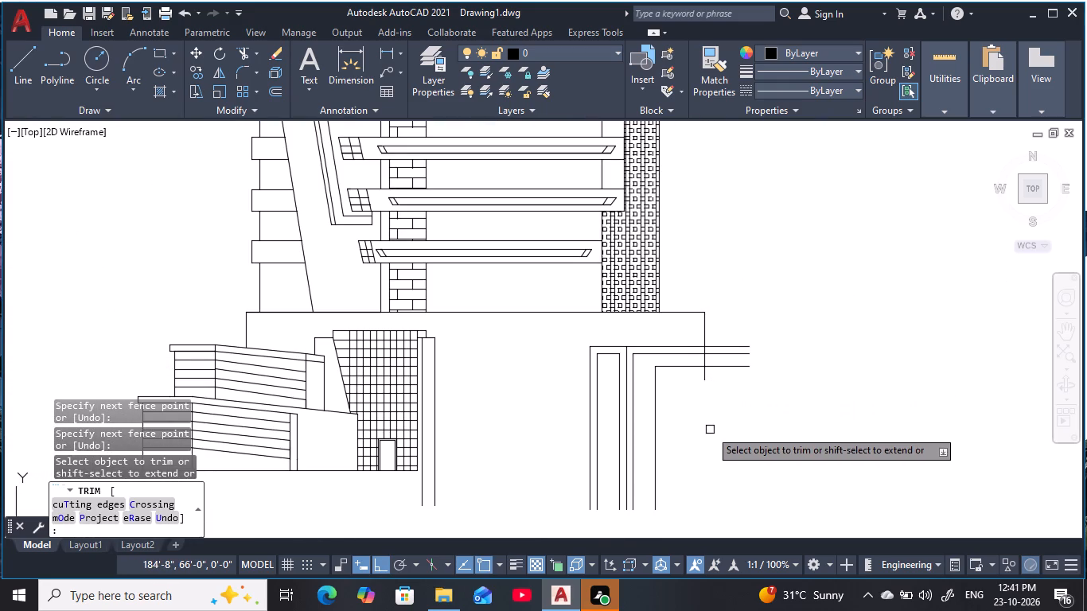
middle_click_drag(691, 414, 680, 407)
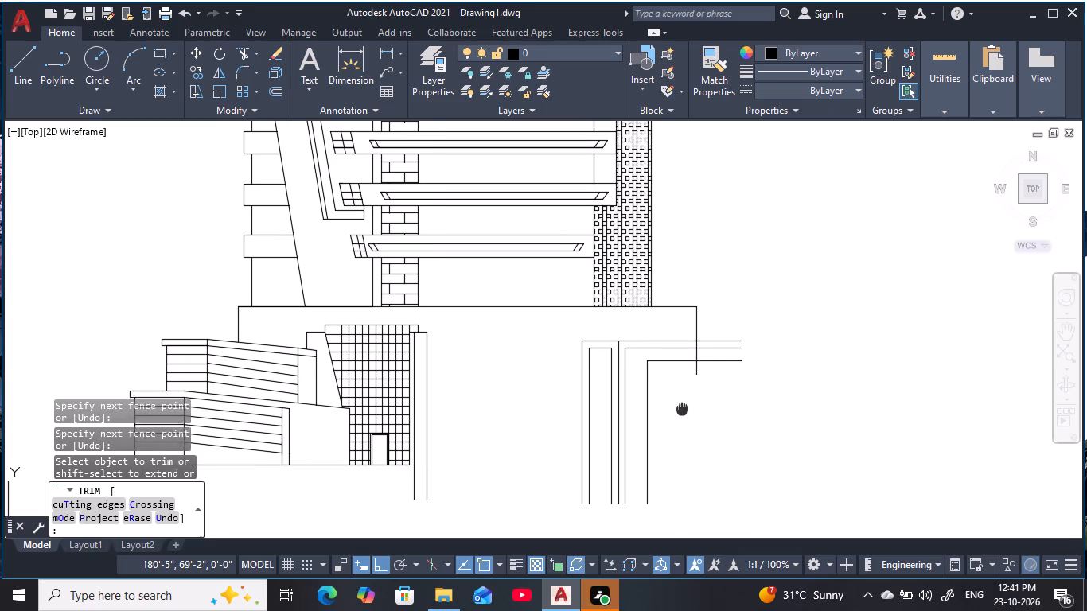
middle_click_drag(680, 407, 676, 403)
key("Escape")
key("Escape")
key("Escape")
key("Escape")
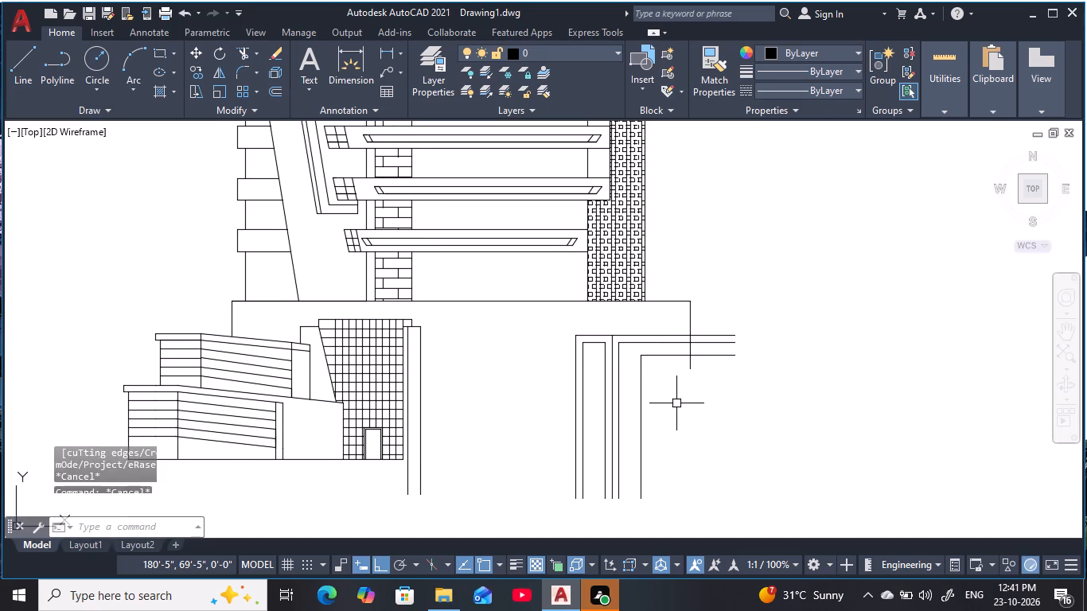
key("Escape")
key("Escape")
key("Escape")
key("Escape")
key("Escape")
key("Escape")
key("Escape")
key("Escape")
key("Escape")
key("Escape")
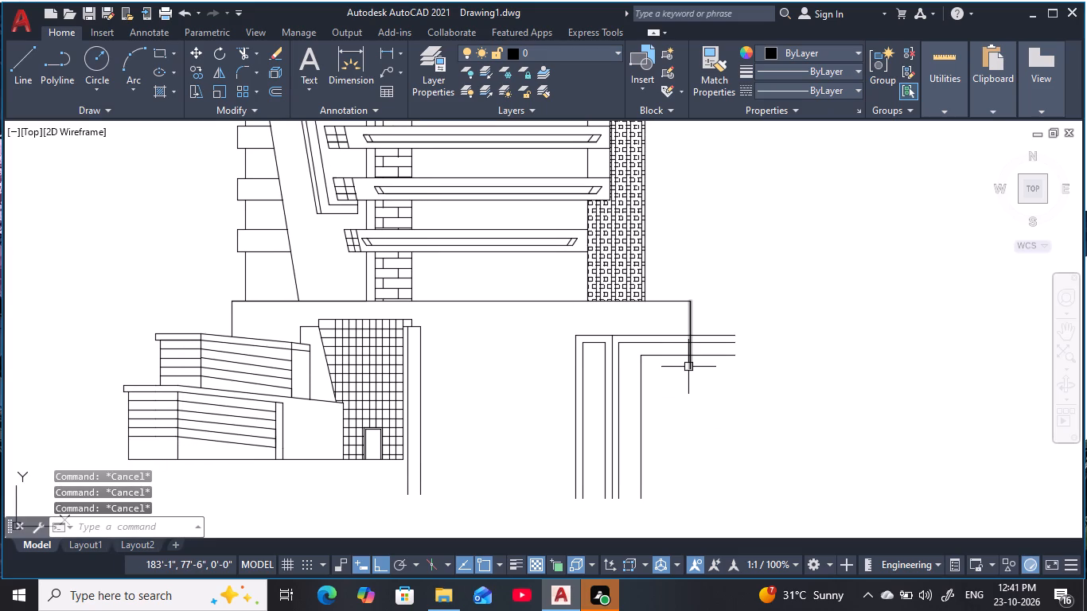
key("Escape")
key("Escape")
key("Escape")
key("Escape")
key("Escape")
Offset the lowest horizontal ledge line 3' downward.
type("o 3'")
key("space")
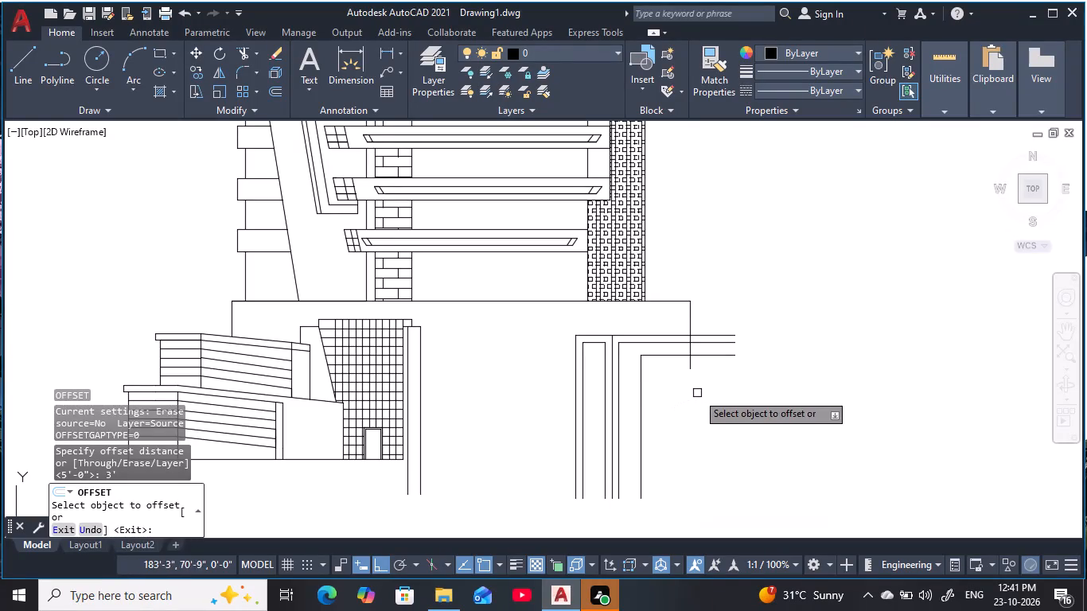
left_click(673, 357)
left_click(667, 430)
key("Escape")
key("Escape")
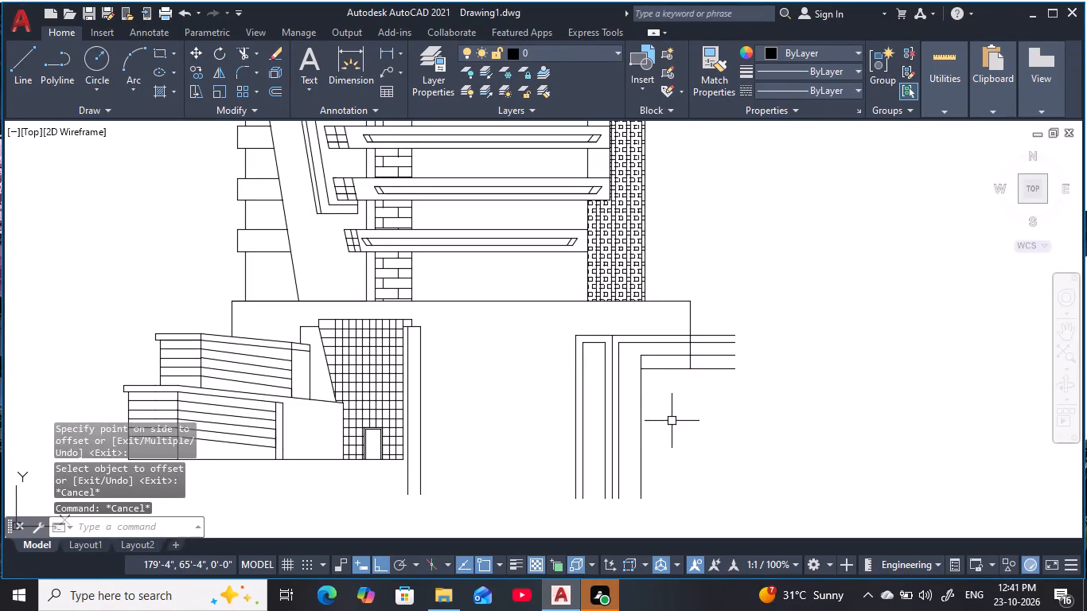
key("Escape")
key("Escape")
key("Escape")
key("Escape")
key("Escape")
key("Escape")
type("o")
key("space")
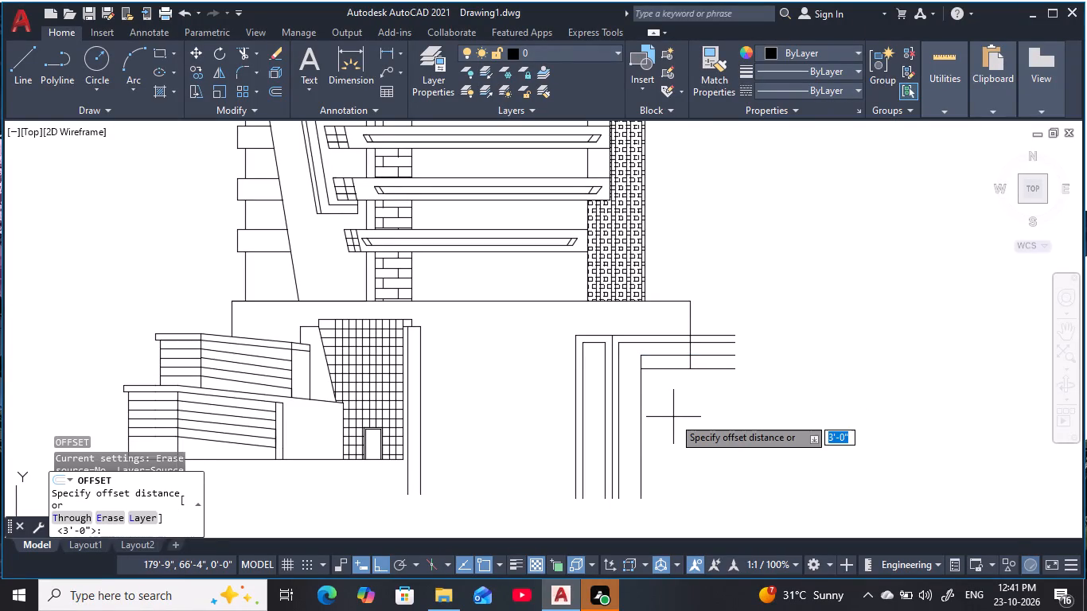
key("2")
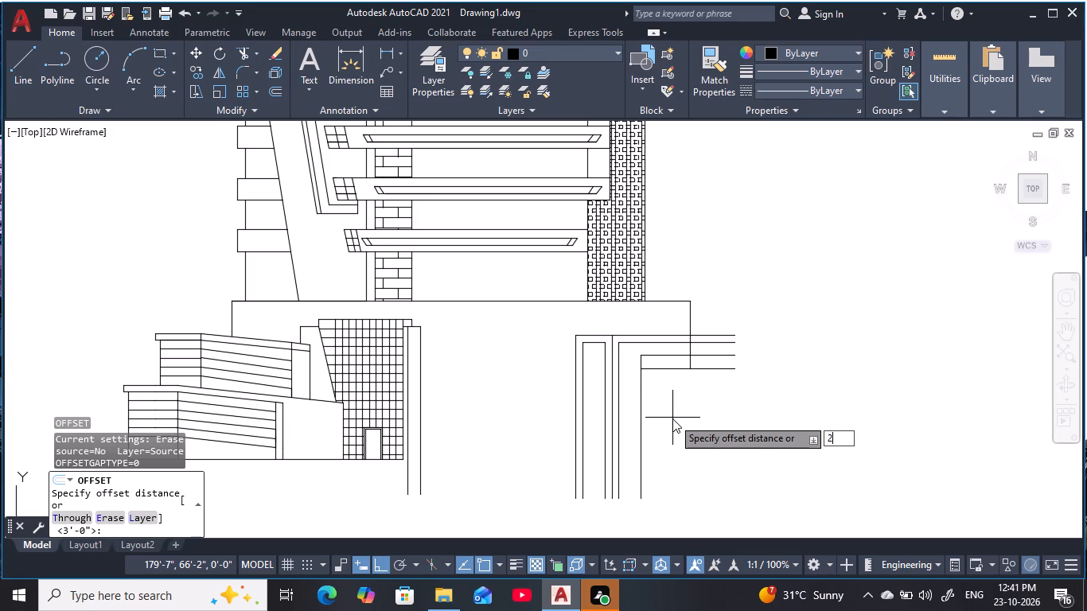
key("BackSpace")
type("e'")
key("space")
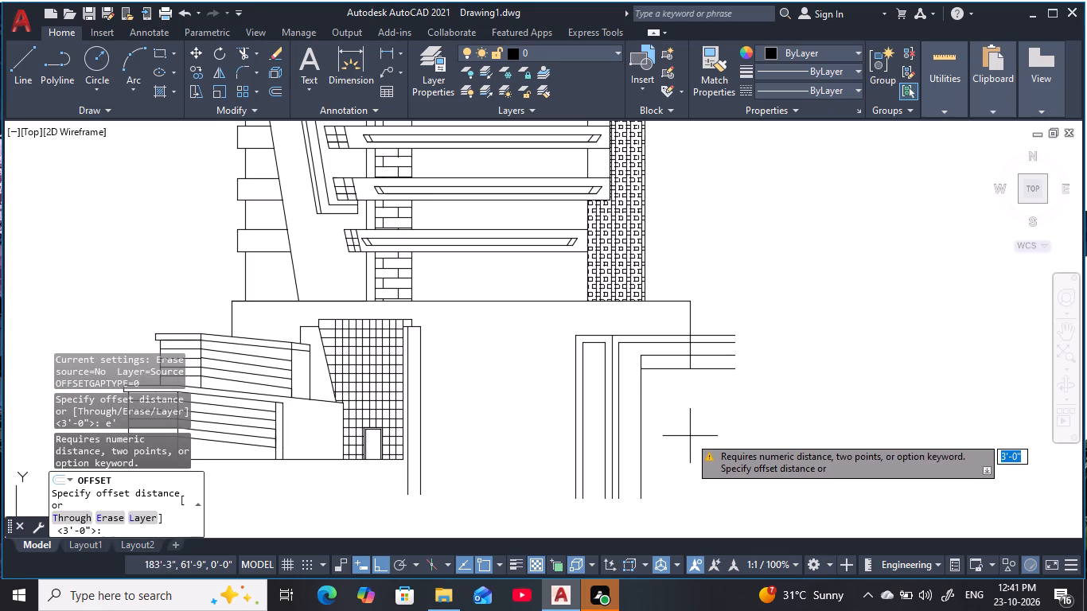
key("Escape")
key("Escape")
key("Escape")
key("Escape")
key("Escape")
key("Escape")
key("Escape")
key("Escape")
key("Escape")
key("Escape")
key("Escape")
Offset the innermost vertical of the ledge frame 3' to the right.
type("o 3'")
key("space")
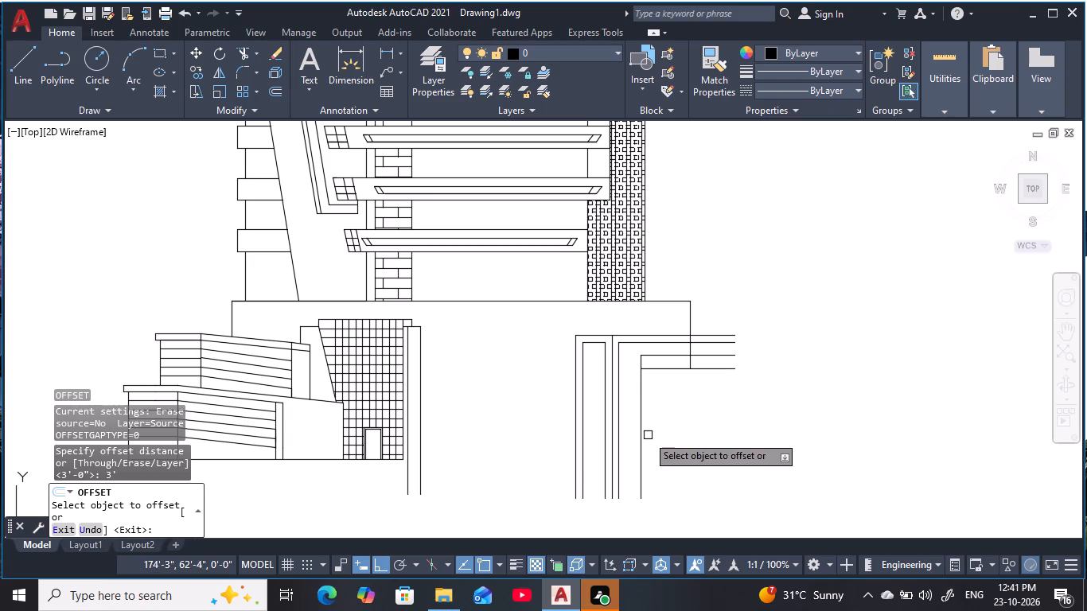
left_click(641, 442)
left_click(695, 434)
key("Escape")
key("Escape")
key("Escape")
scroll(648, 377, "up", 3)
key("Escape")
key("Escape")
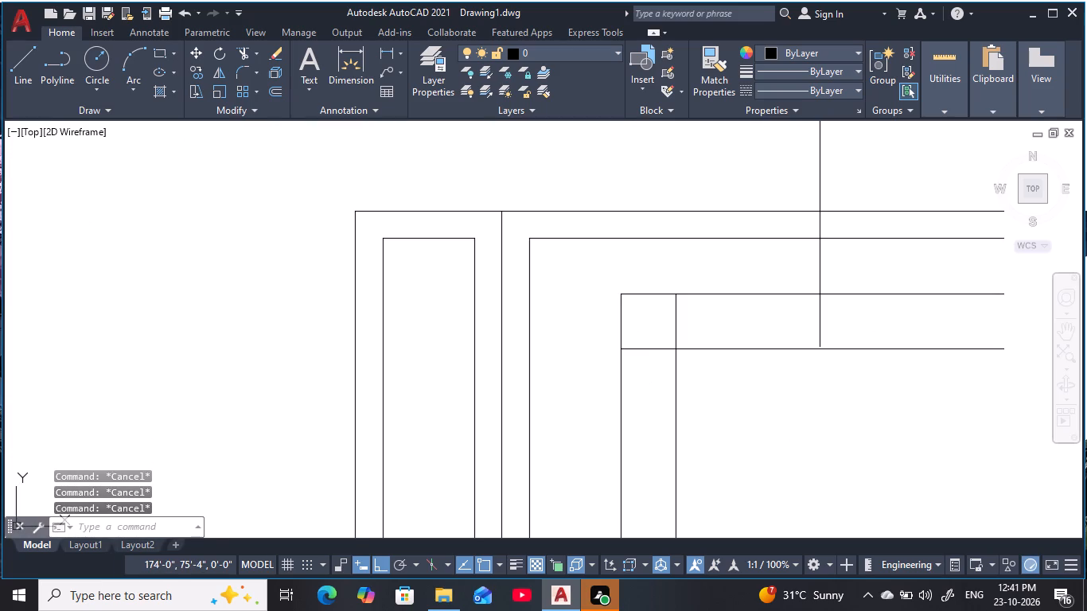
Trim the overlapping ends of the newest vertical and horizontal lines to form a clean innermost frame corner.
type("tr")
key("space")
scroll(691, 331, "up", 1)
left_click_drag(692, 325, 619, 383)
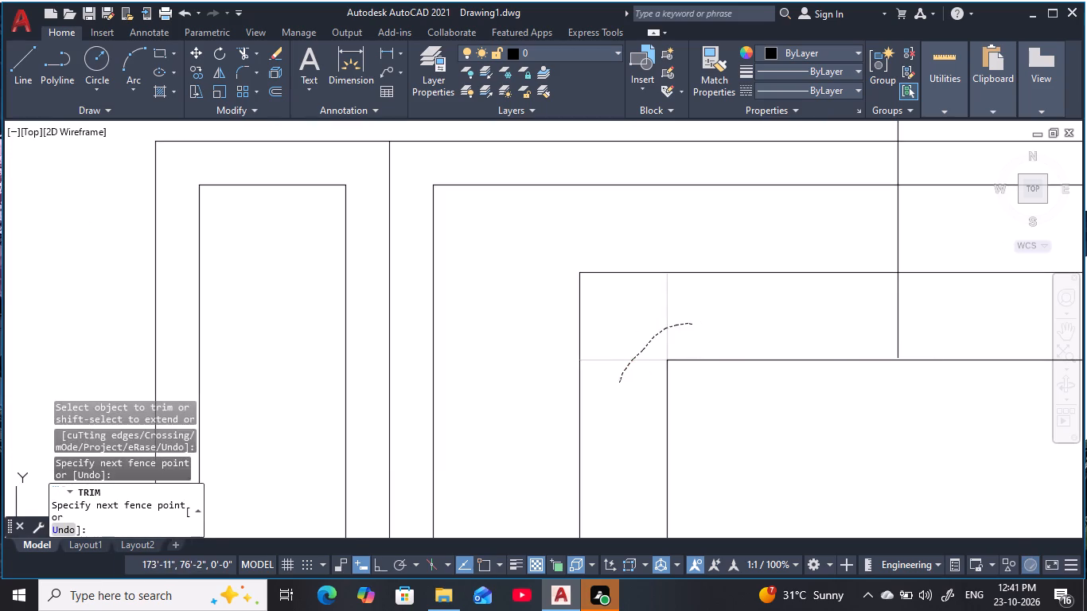
key("Escape")
key("Escape")
key("Escape")
Offset the second-innermost frame vertical 9" to the right, toward the innermost vertical.
type("o")
key("space")
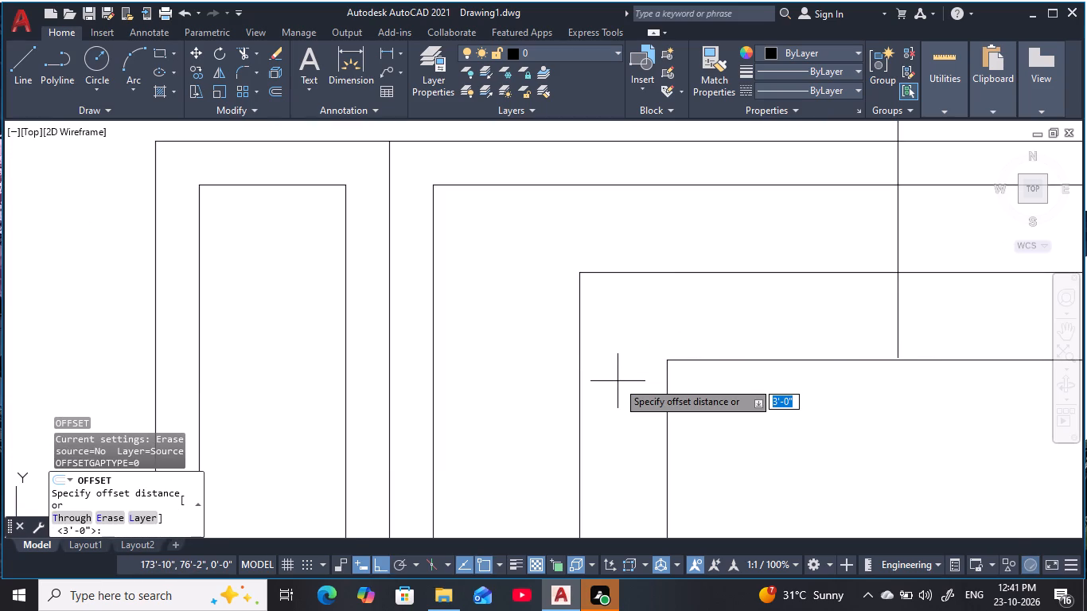
key("9")
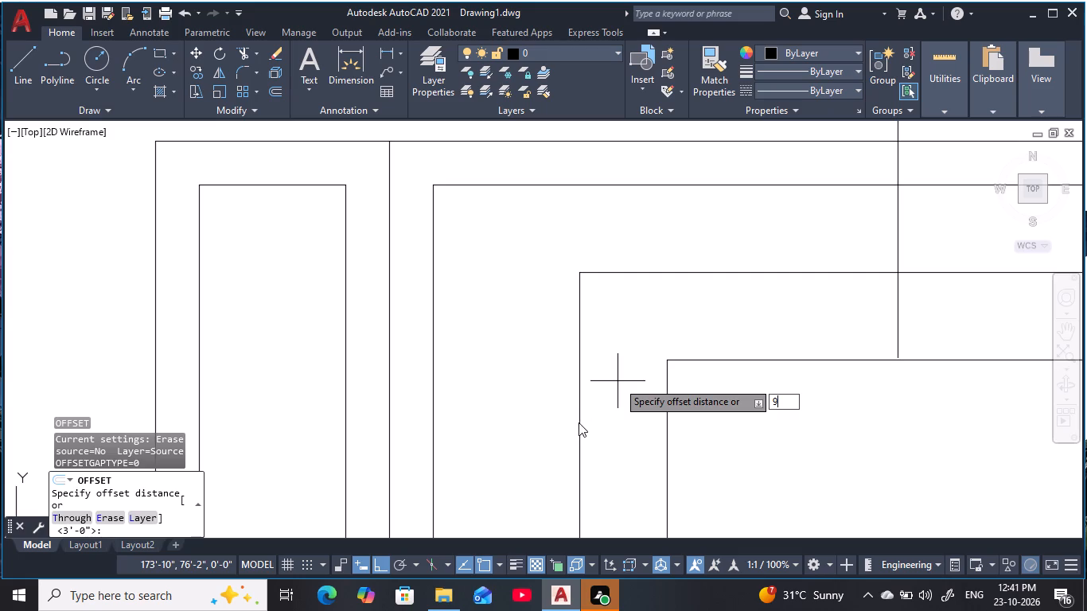
key("space")
left_click(580, 431)
left_click(696, 408)
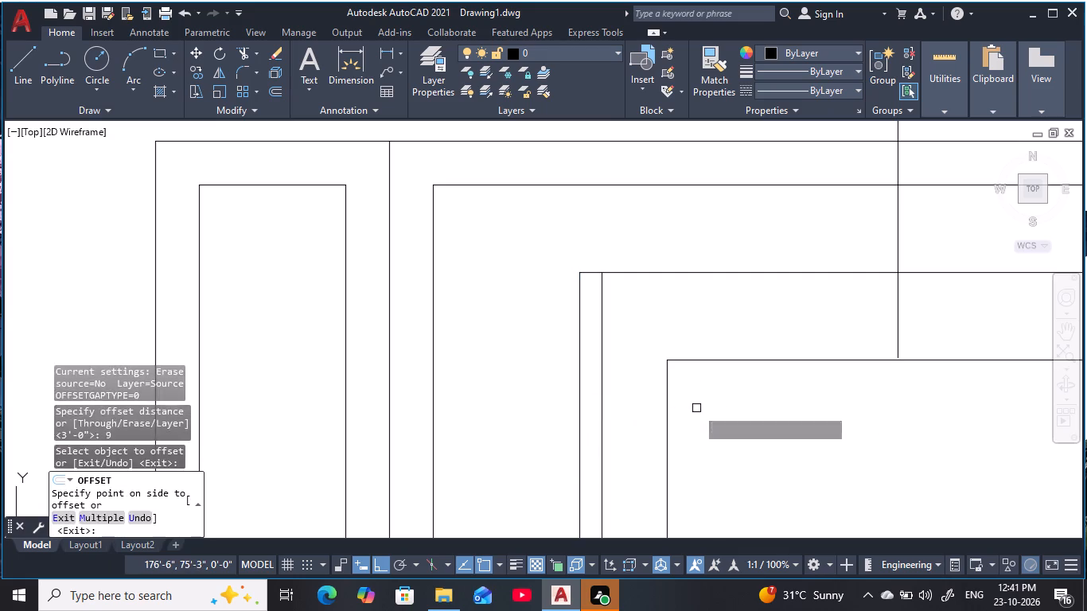
key("Escape")
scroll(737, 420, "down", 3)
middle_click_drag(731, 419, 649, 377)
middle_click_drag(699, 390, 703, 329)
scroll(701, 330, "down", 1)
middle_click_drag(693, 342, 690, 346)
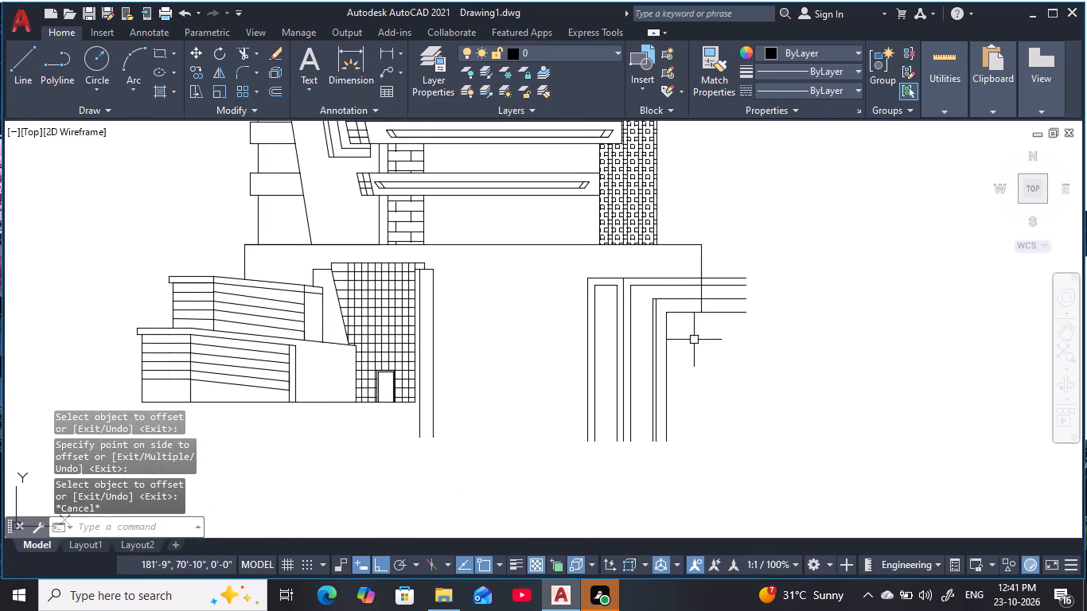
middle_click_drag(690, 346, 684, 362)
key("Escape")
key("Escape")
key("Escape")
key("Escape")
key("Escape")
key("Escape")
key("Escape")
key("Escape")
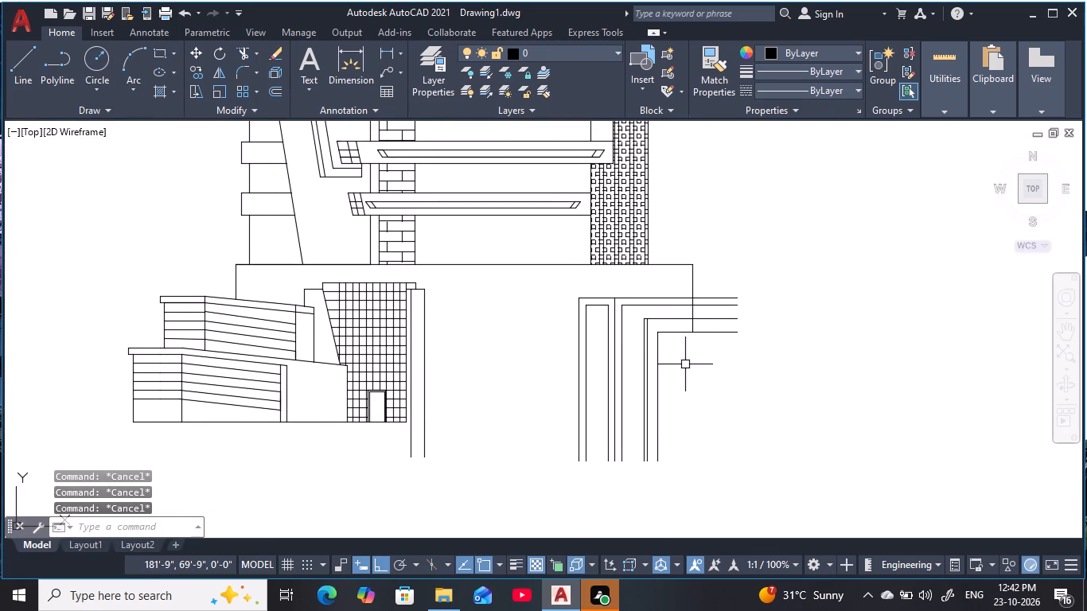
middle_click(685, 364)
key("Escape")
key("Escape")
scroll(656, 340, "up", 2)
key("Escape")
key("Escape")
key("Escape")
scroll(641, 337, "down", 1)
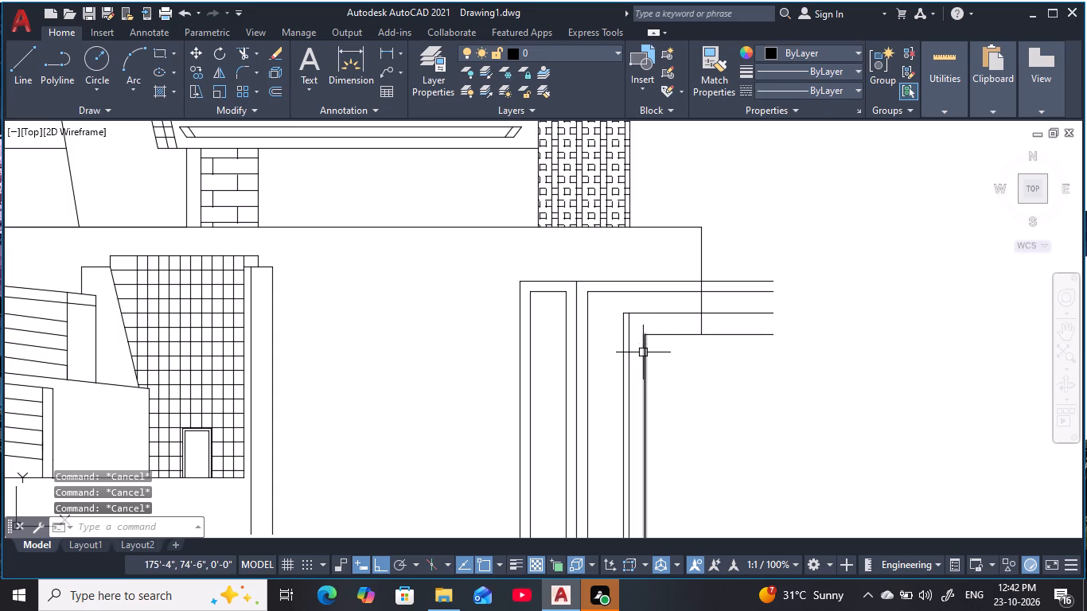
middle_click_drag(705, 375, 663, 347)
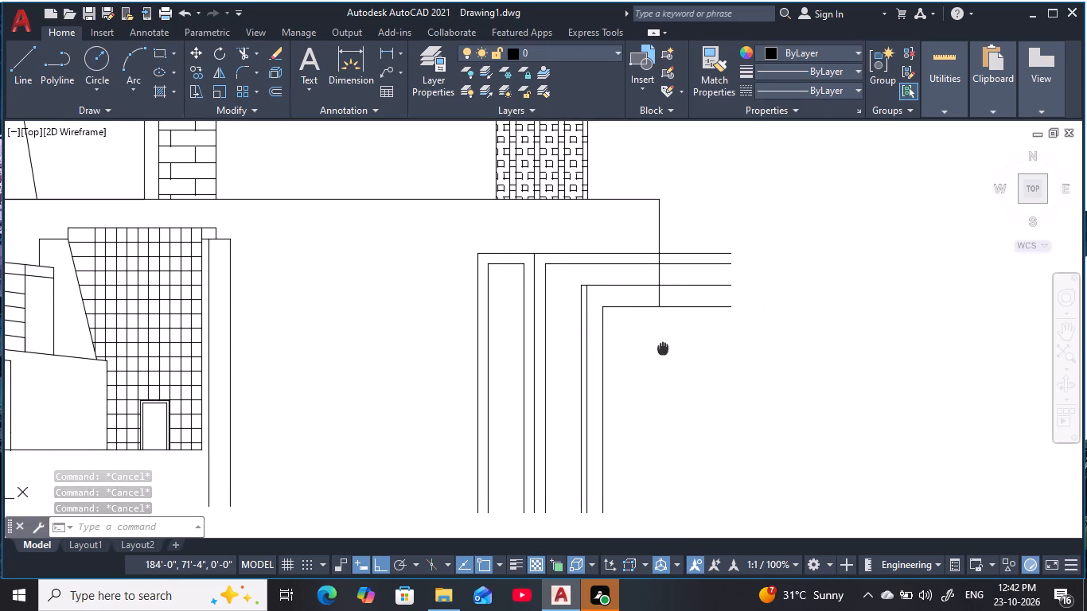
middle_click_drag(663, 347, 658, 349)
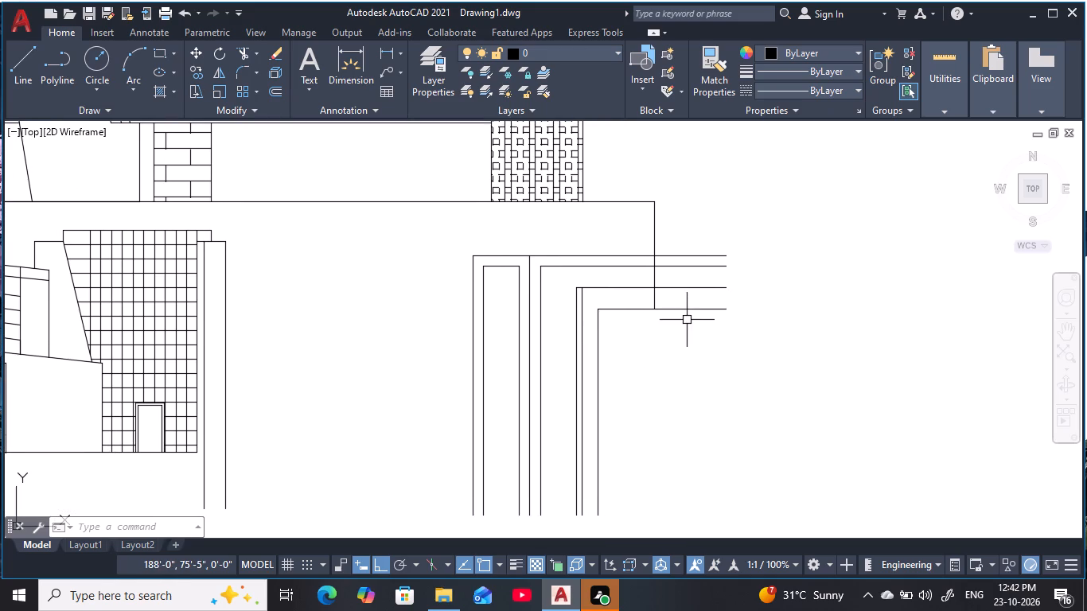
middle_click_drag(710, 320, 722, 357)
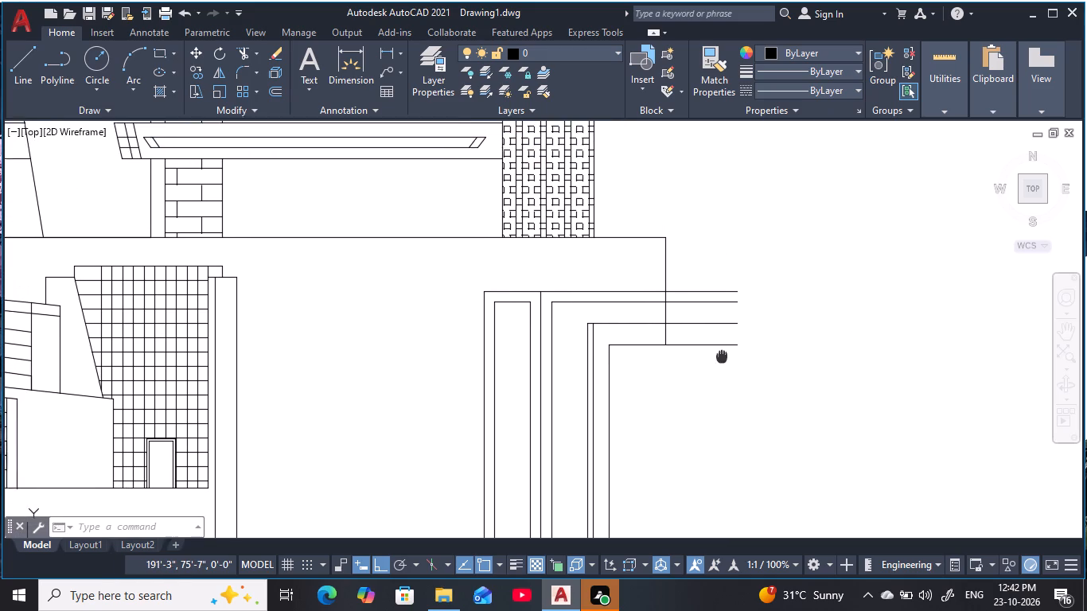
Draw a horizontal line about 7' long extending the lowest ledge line outward from its free right end.
middle_click_drag(722, 357, 734, 391)
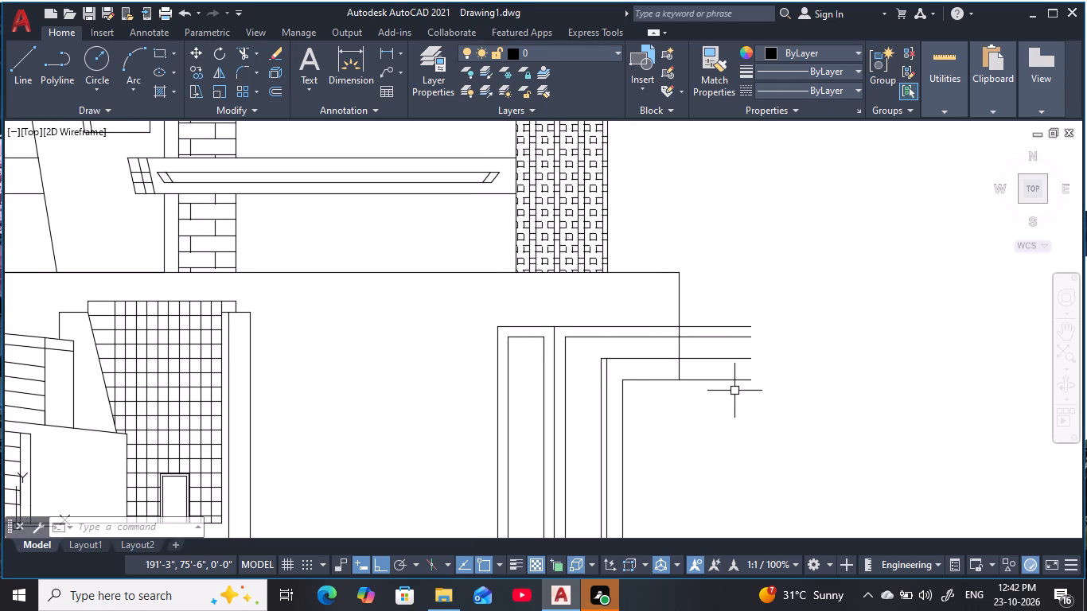
middle_click_drag(734, 391, 688, 333)
scroll(688, 344, "down", 1)
middle_click_drag(687, 349, 683, 349)
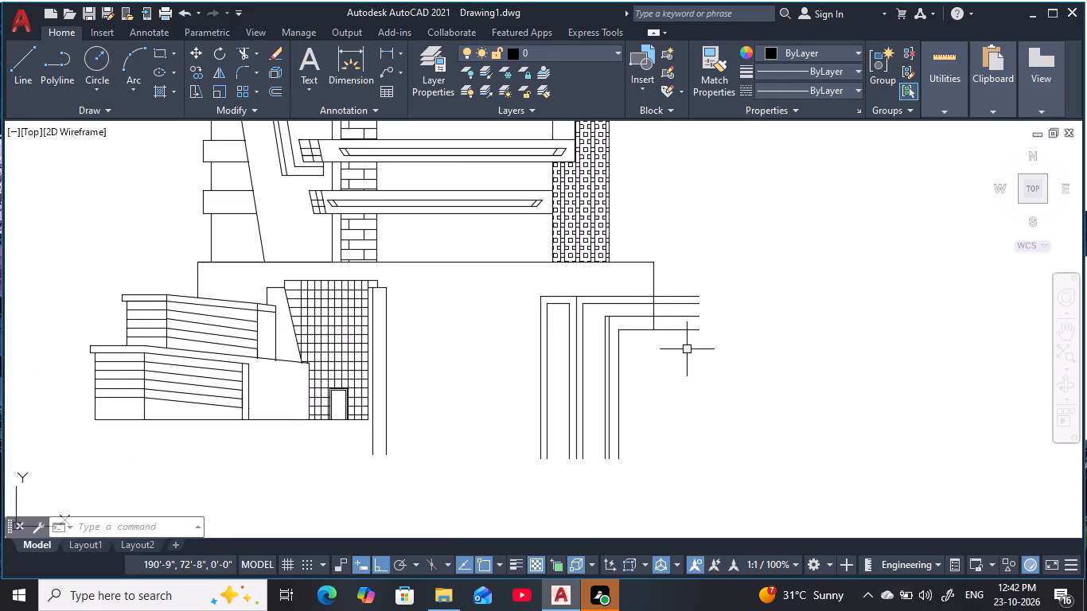
middle_click_drag(683, 349, 668, 348)
type("l")
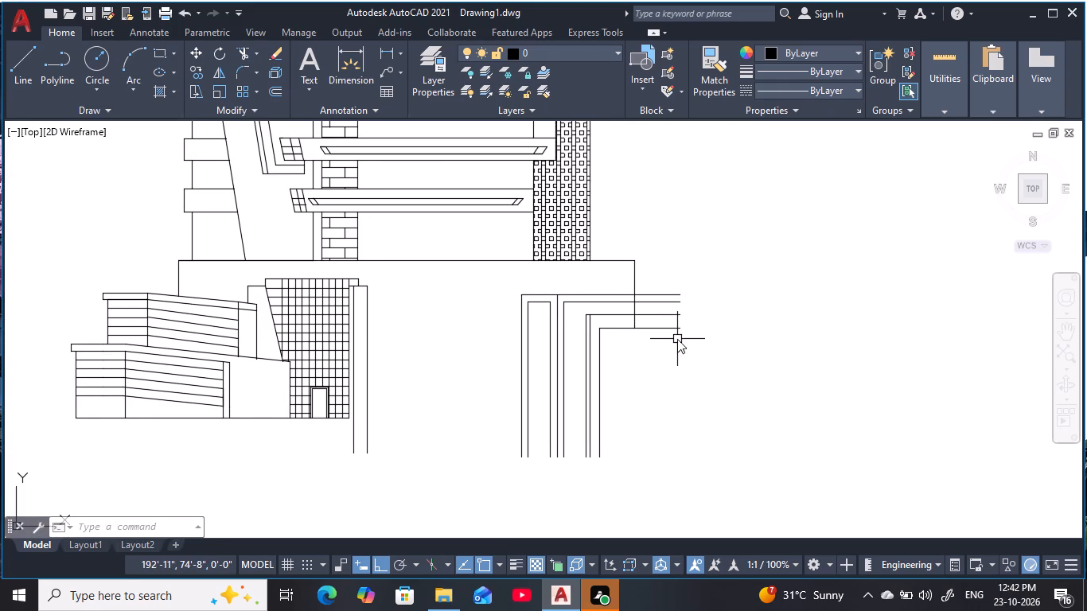
key("space")
left_click(676, 331)
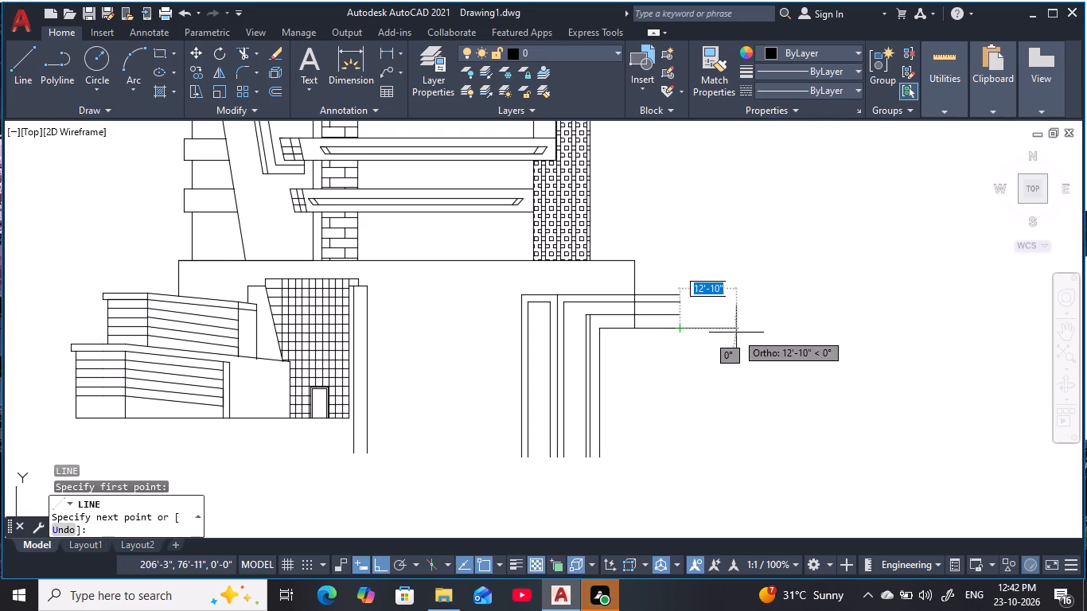
scroll(726, 325, "up", 2)
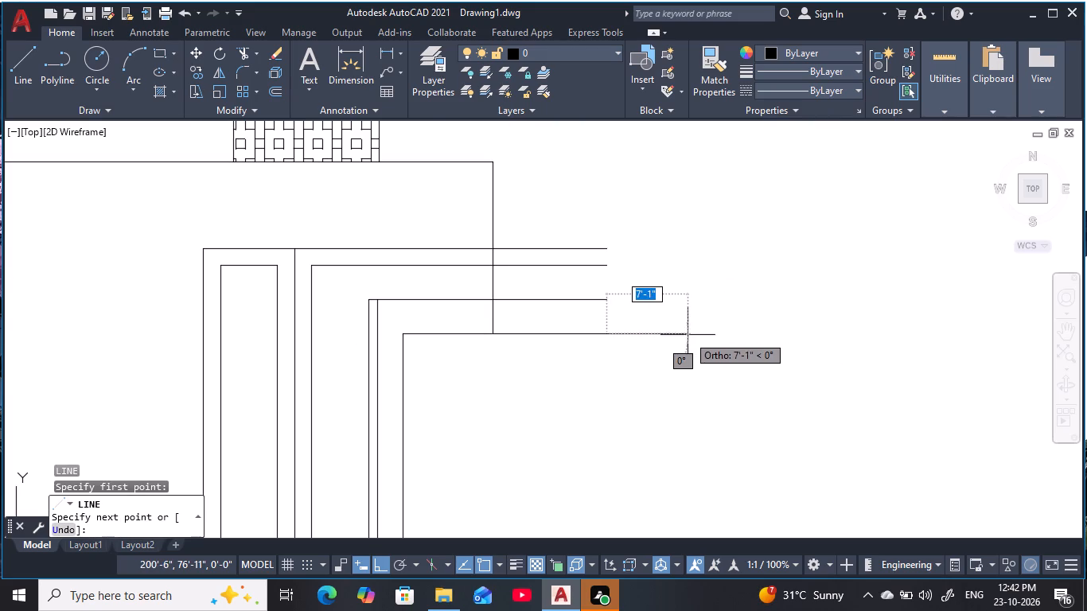
left_click(681, 335)
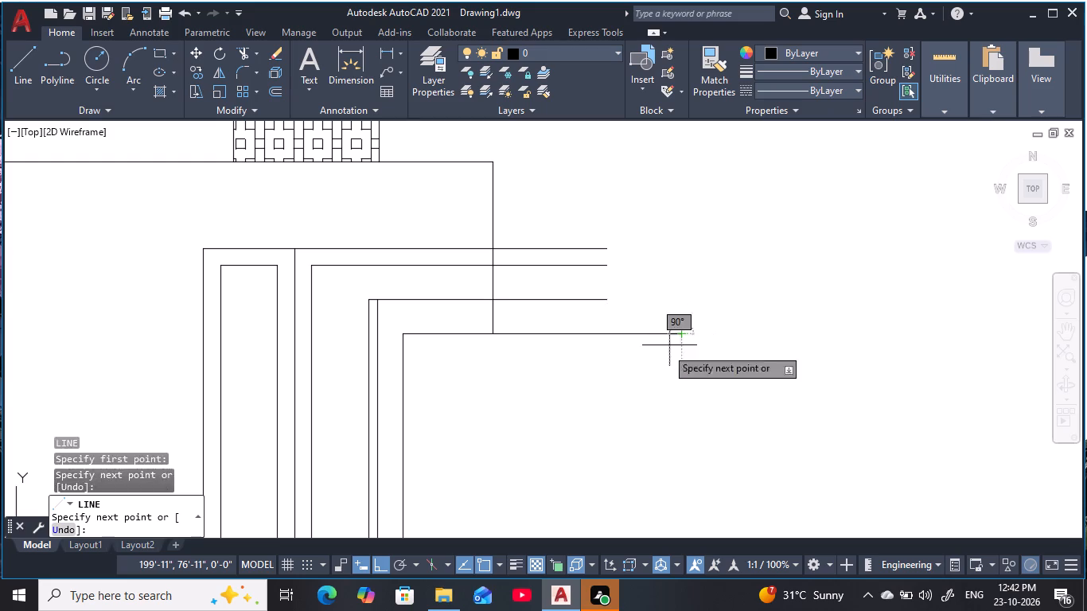
key("Escape")
key("Escape")
key("Escape")
middle_click_drag(603, 380, 666, 340)
scroll(666, 340, "down", 1)
key("Escape")
middle_click(659, 348)
key("Escape")
key("Escape")
key("Escape")
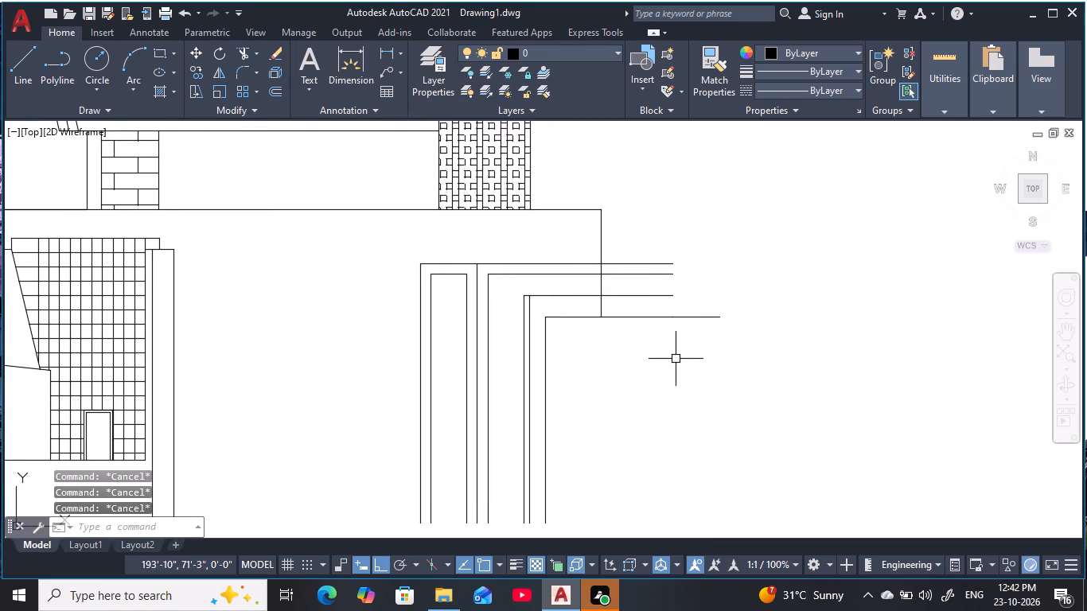
key("Escape")
middle_click_drag(676, 359, 660, 360)
key("Escape")
key("Escape")
key("Escape")
key("Escape")
key("Escape")
key("Escape")
key("Escape")
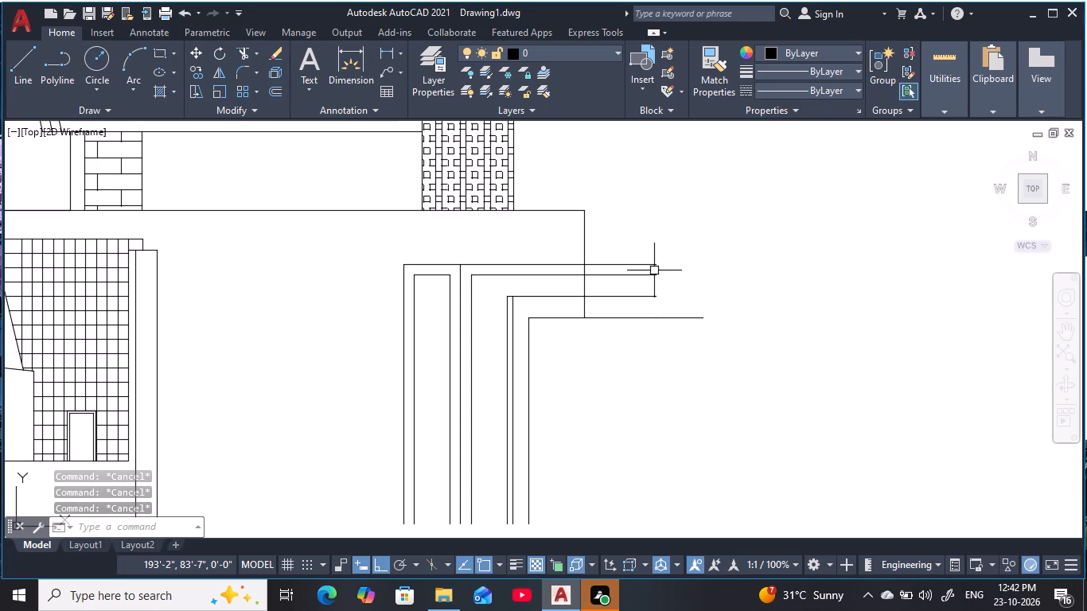
Draw a 1' line inward along the second ledge line from its free right end.
key("l")
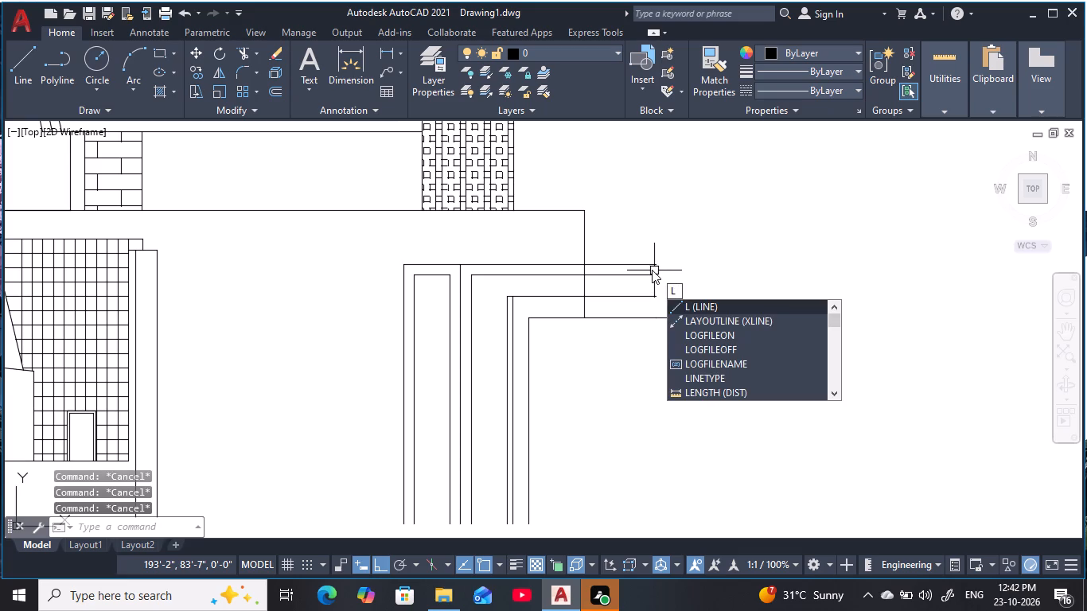
key("Escape")
key("Escape")
key("Escape")
key("Escape")
key("Escape")
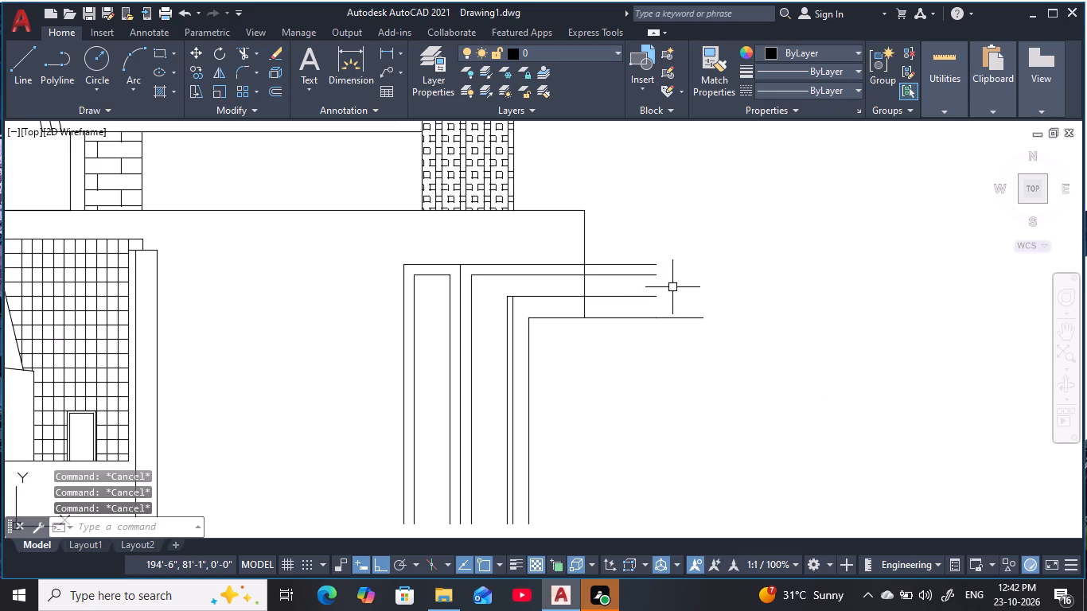
key("Escape")
type("l")
key("space")
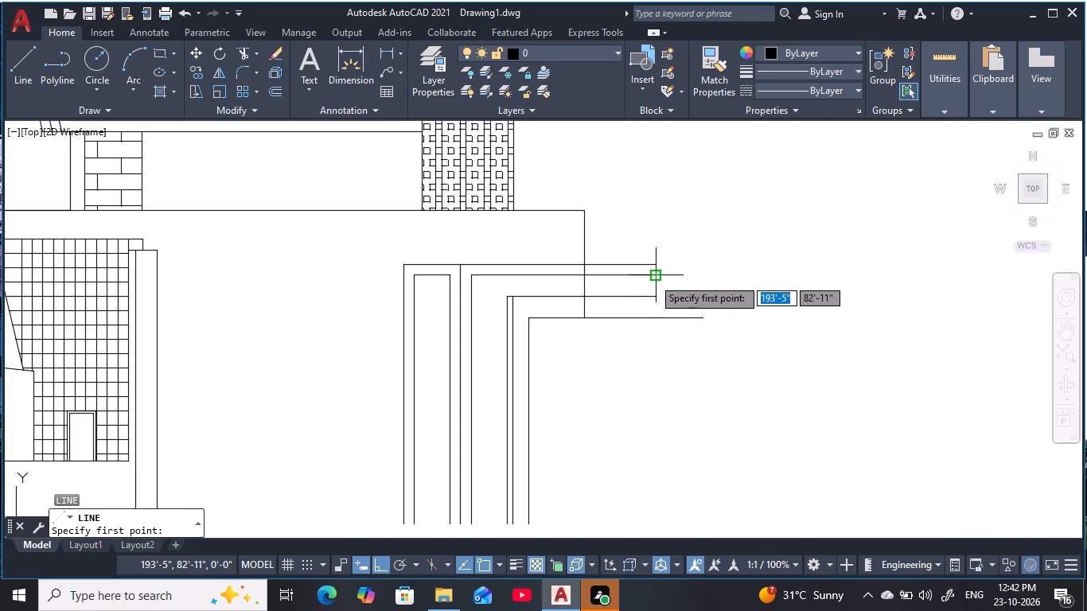
left_click(653, 278)
type("1'")
key("space")
key("space")
key("Escape")
key("Escape")
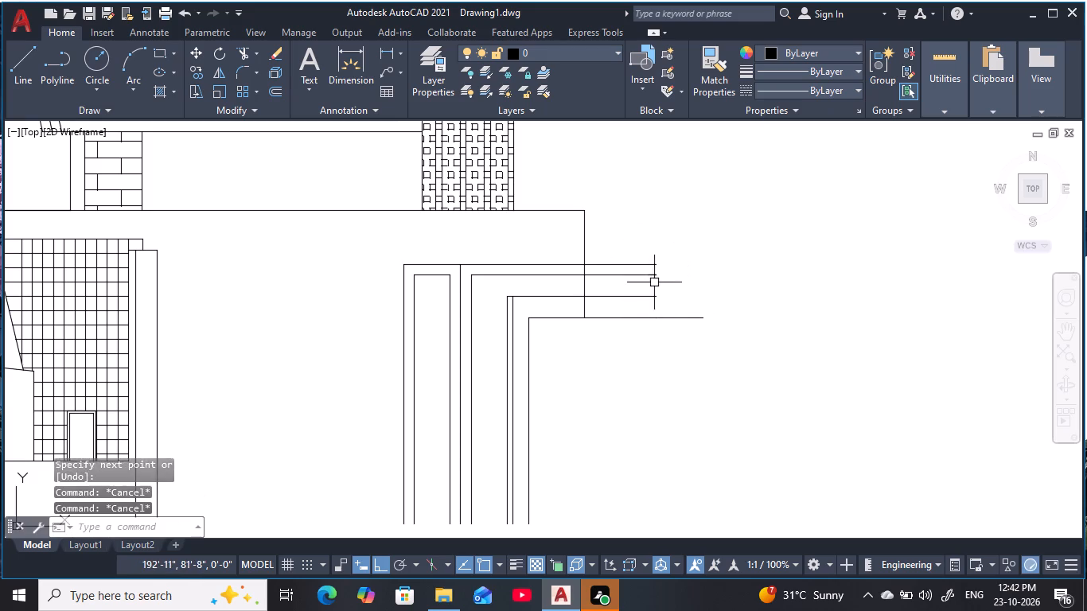
key("Escape")
key("Escape")
key("Escape")
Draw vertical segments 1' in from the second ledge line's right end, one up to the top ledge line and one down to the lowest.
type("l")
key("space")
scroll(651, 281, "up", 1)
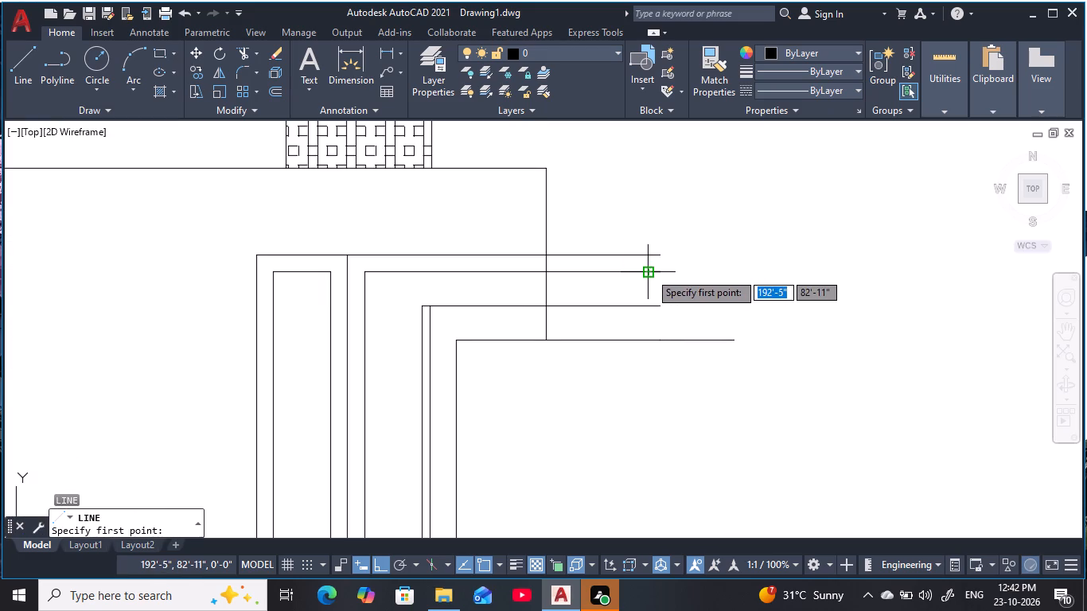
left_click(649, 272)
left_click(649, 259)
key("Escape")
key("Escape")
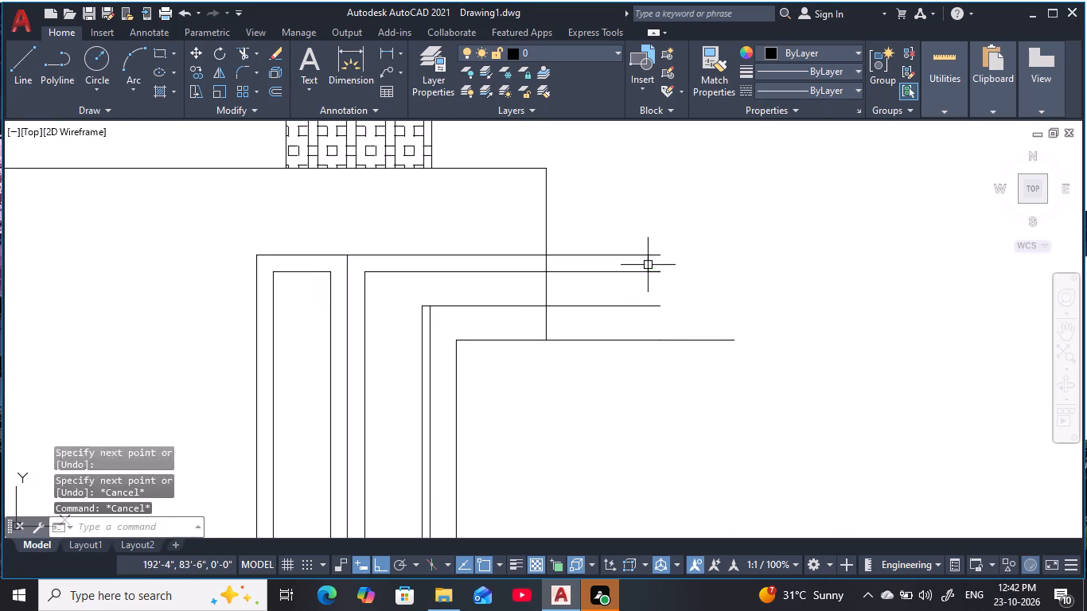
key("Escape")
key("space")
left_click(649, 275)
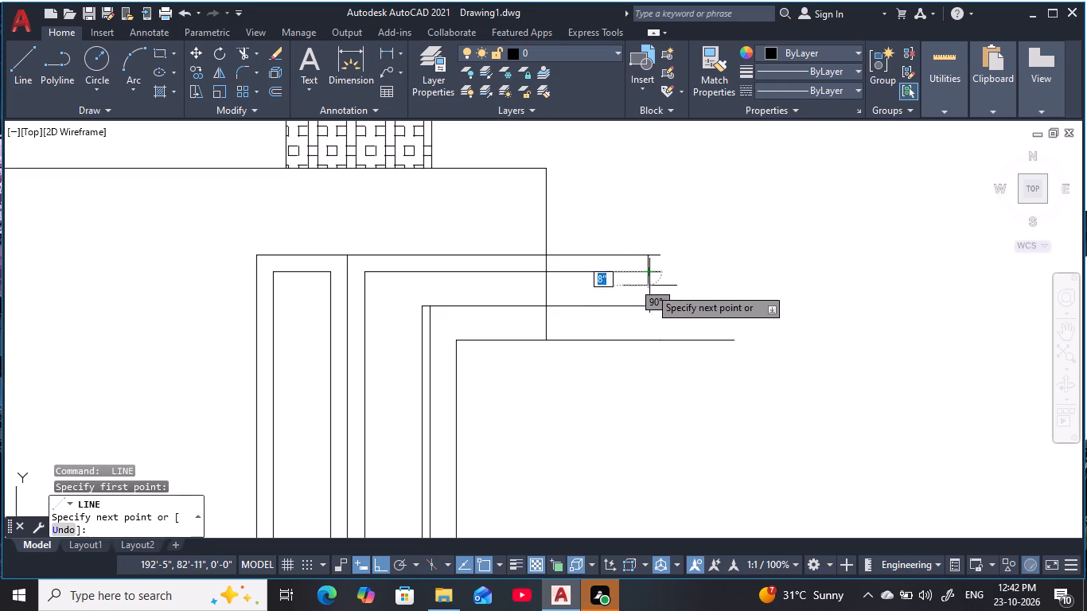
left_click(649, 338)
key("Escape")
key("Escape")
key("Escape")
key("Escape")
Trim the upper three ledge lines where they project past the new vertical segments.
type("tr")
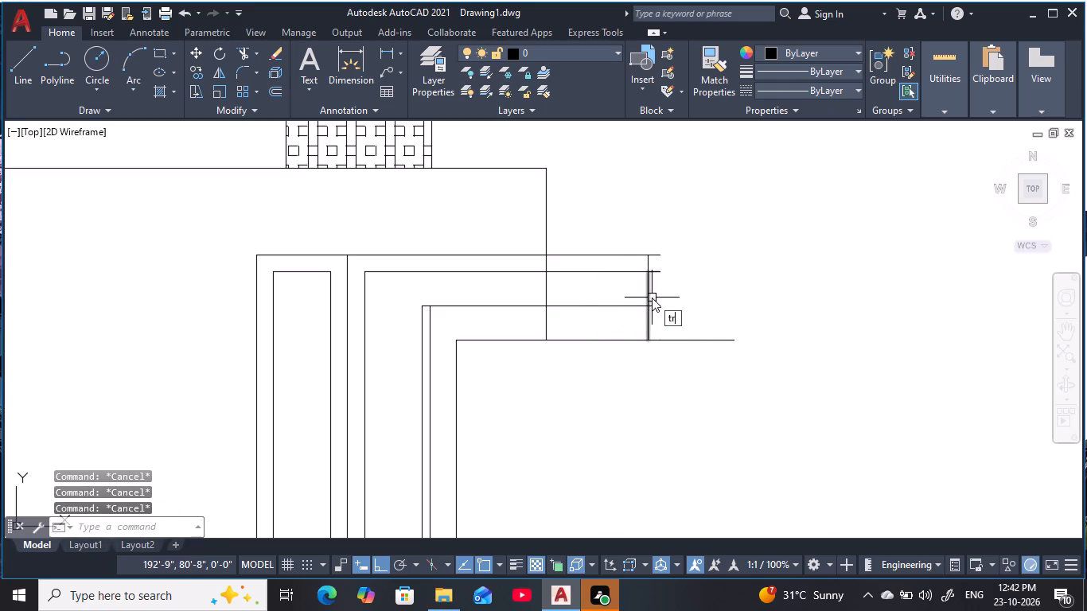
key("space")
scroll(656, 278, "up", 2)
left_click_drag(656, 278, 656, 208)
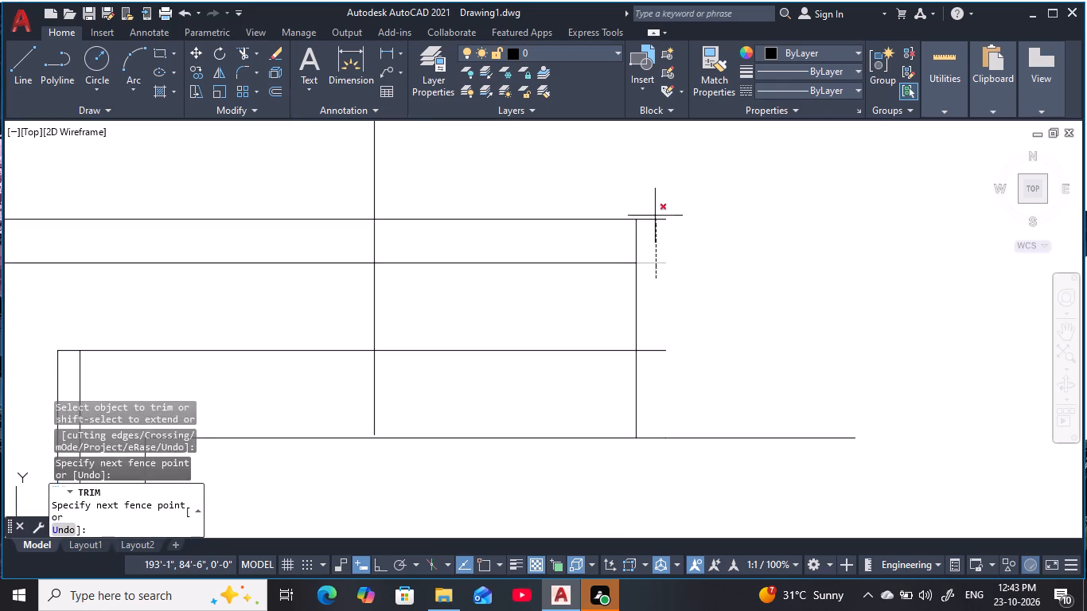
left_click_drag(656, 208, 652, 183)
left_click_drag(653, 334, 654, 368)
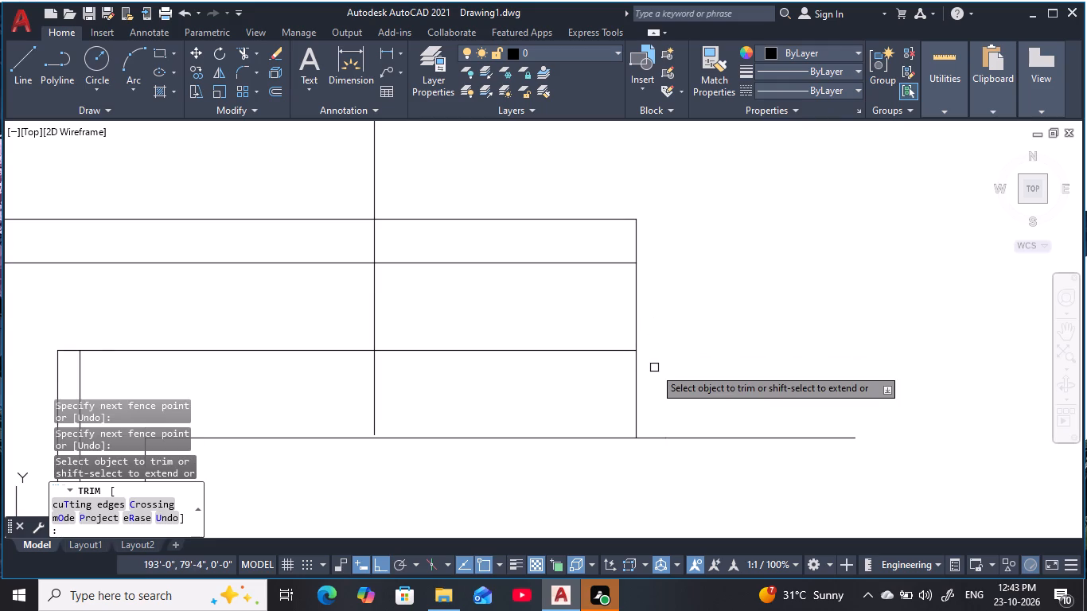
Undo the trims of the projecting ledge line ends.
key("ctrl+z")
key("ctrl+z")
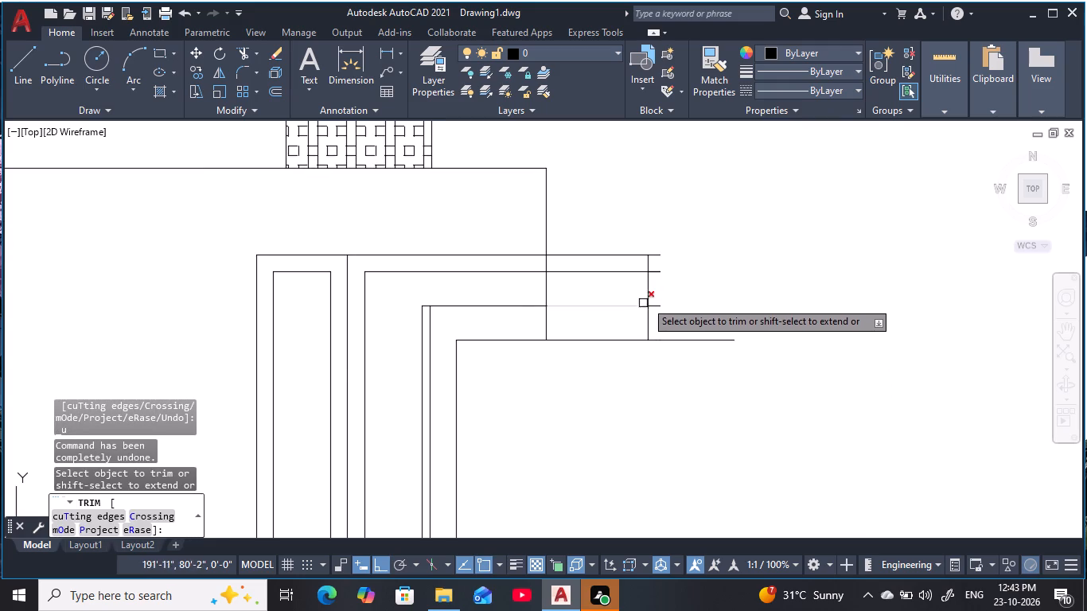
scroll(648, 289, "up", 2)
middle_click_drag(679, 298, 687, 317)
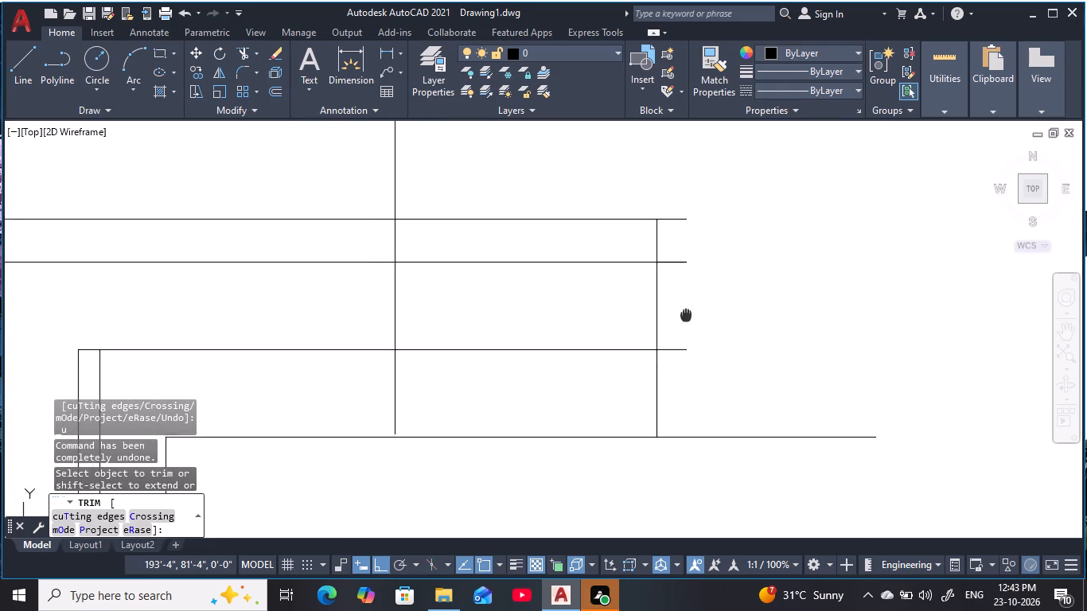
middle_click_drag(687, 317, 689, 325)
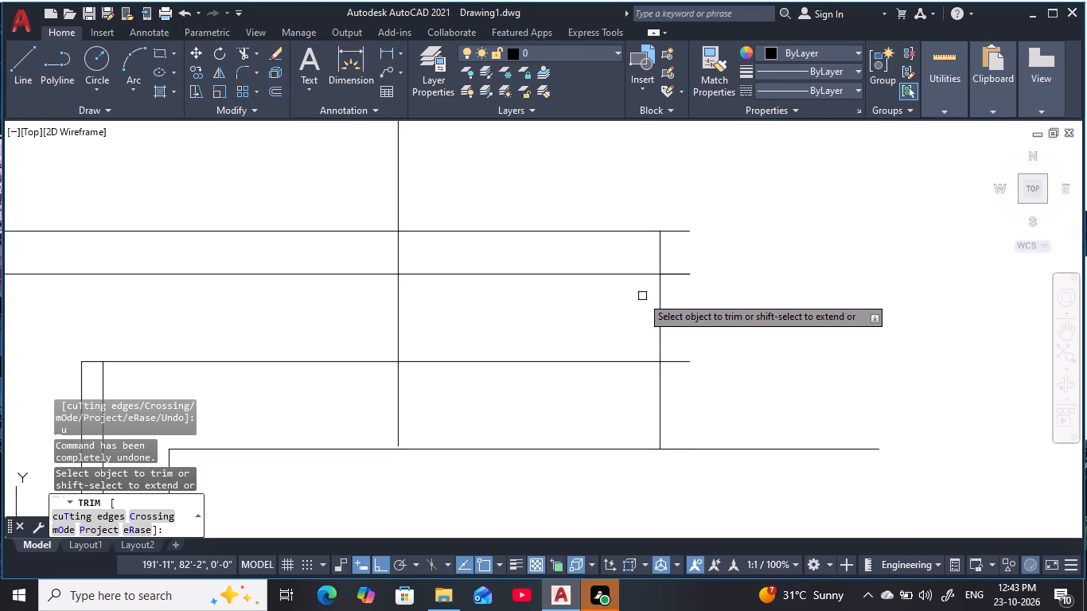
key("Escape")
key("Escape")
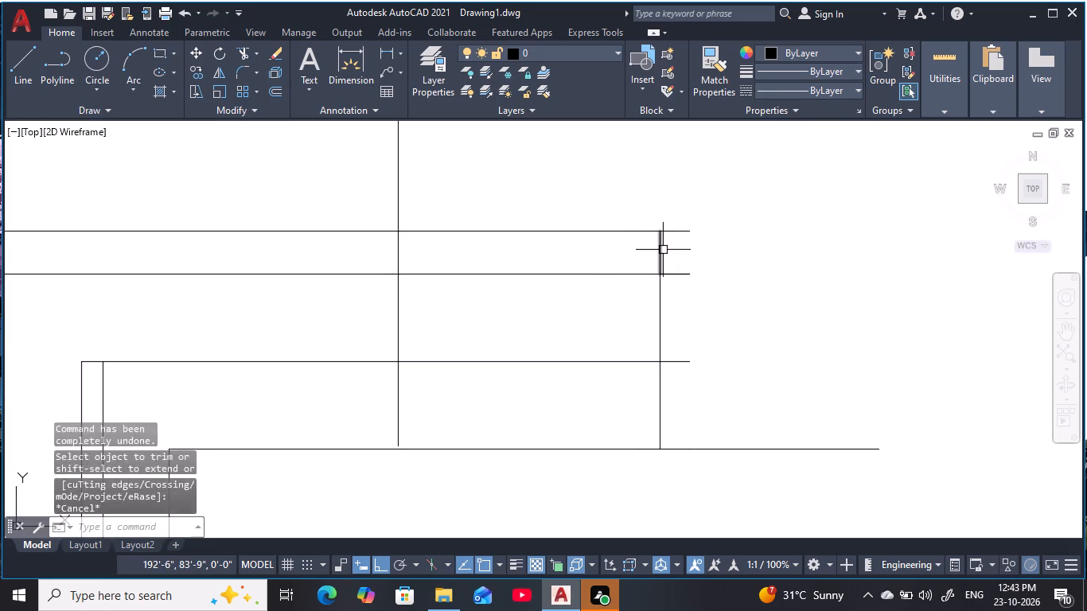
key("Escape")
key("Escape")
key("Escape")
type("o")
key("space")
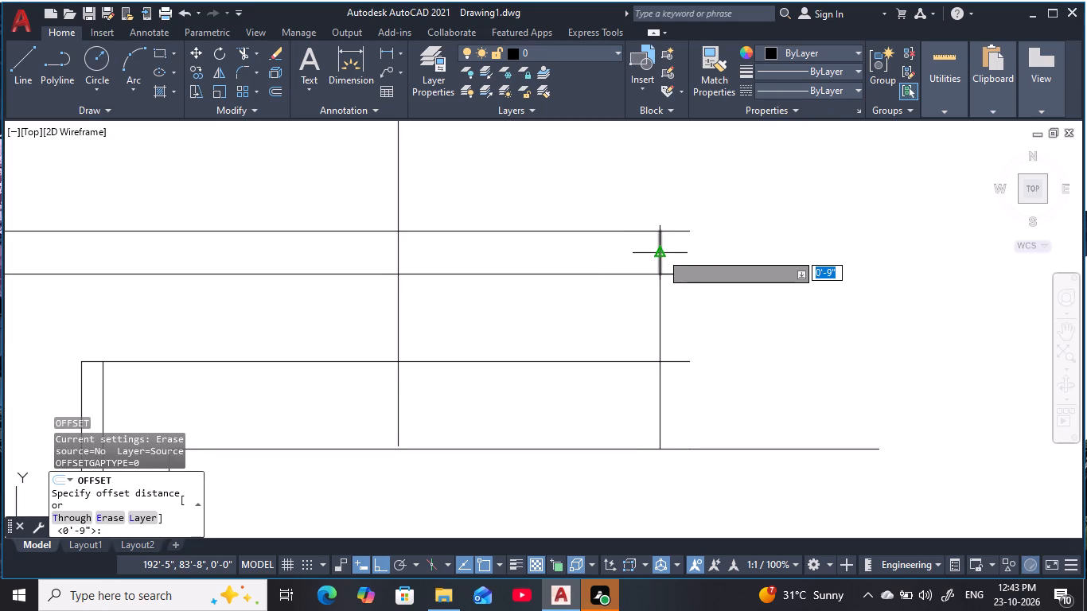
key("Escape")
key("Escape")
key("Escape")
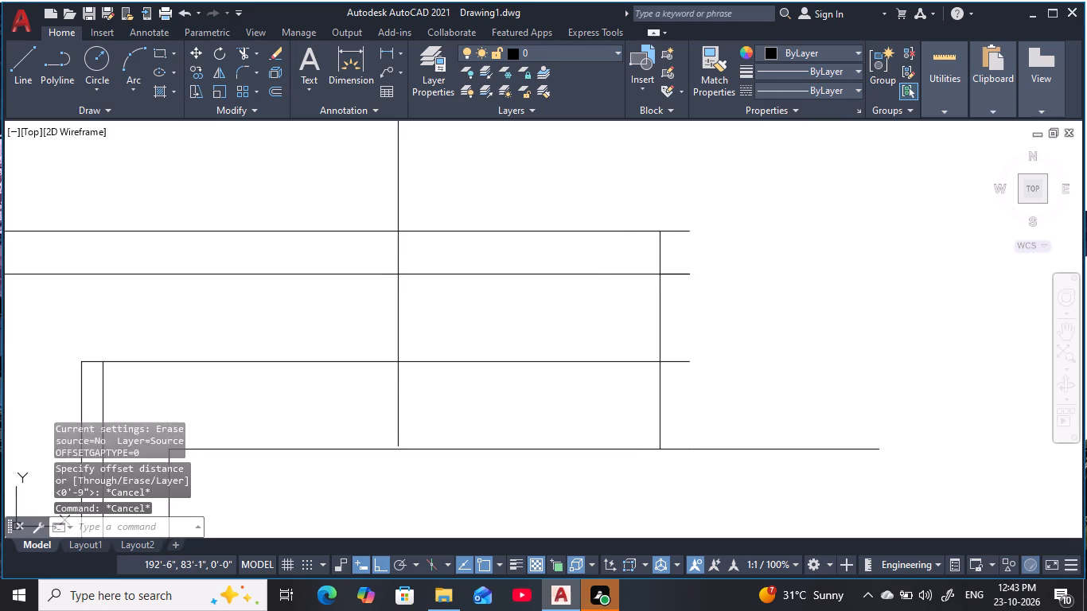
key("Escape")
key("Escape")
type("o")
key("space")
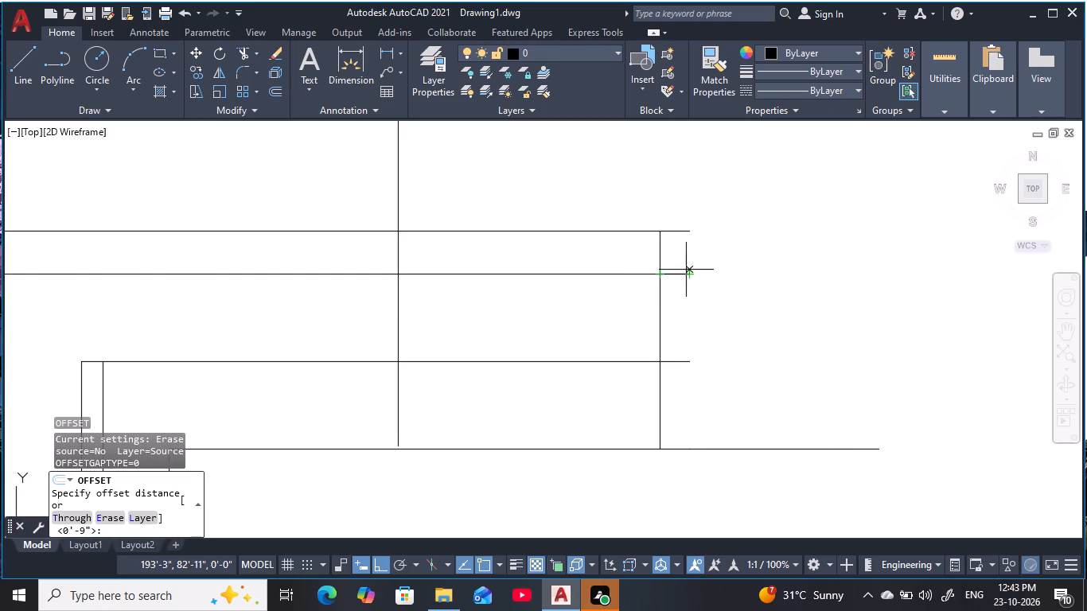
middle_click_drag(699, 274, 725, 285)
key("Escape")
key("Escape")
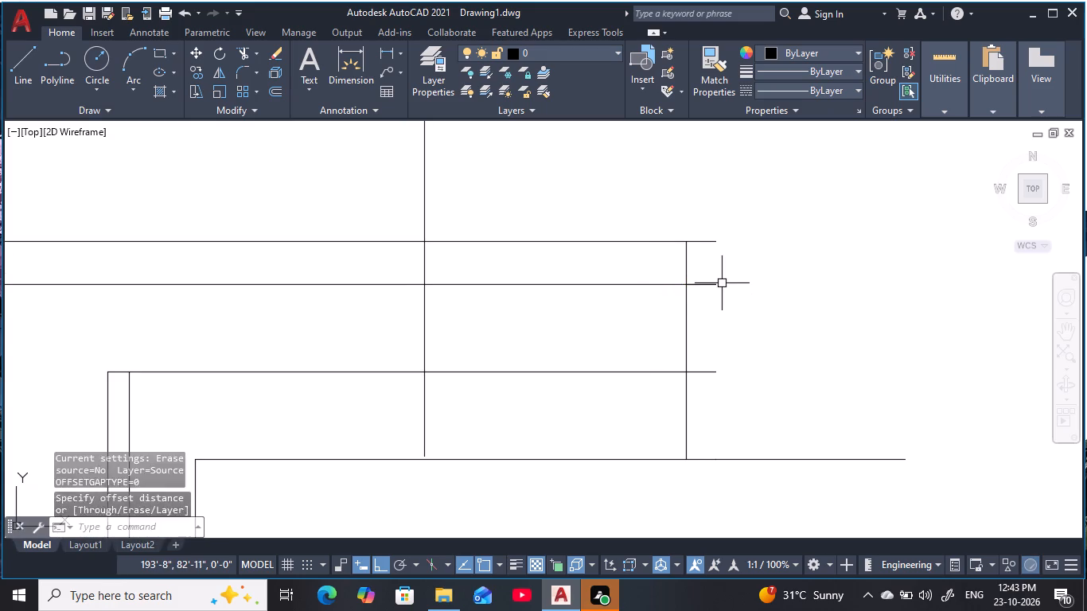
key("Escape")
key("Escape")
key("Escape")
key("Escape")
Draw a 1'-6" vertical line closing the right end of the upper ledge band between the top two ledge lines.
key("l")
key("space")
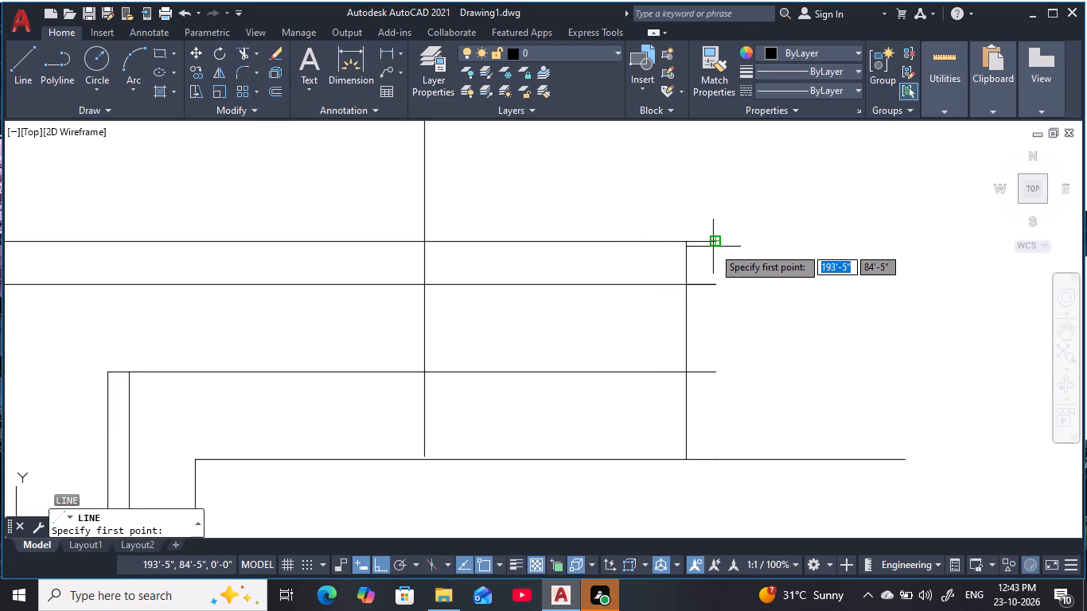
left_click(713, 247)
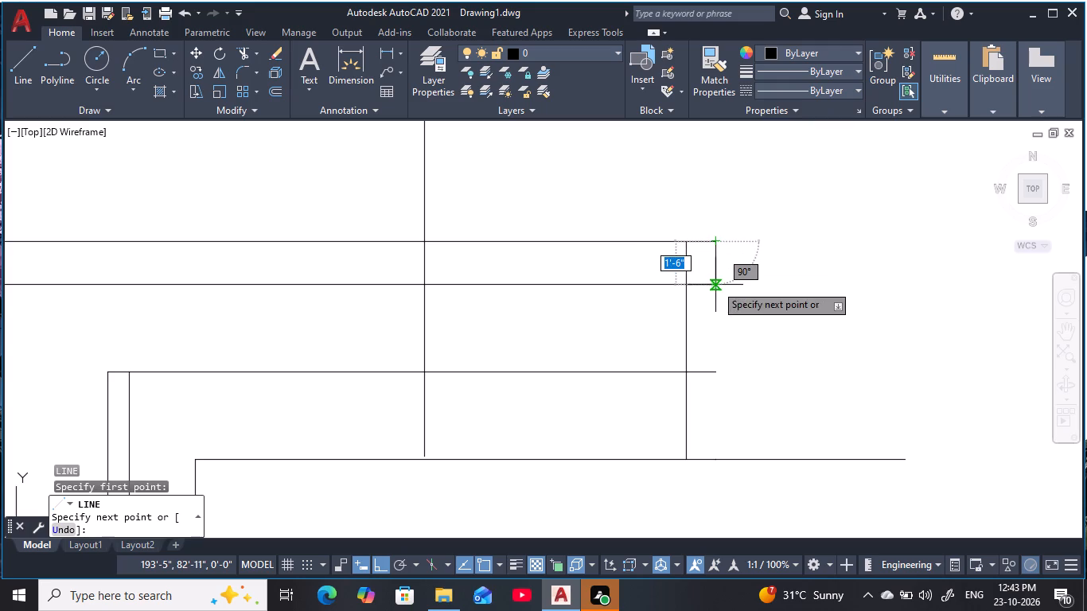
left_click(715, 284)
key("Escape")
key("Escape")
key("Escape")
key("Escape")
Draw a vertical line from the third ledge line's right end down to the lowest ledge line, closing the lower band.
key("space")
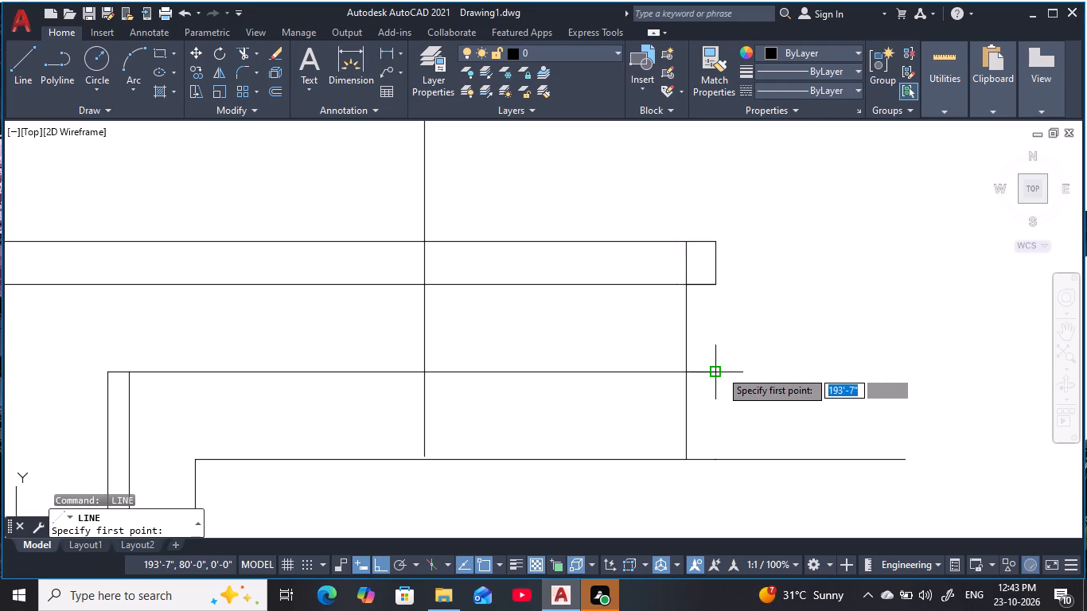
middle_click_drag(719, 373, 731, 278)
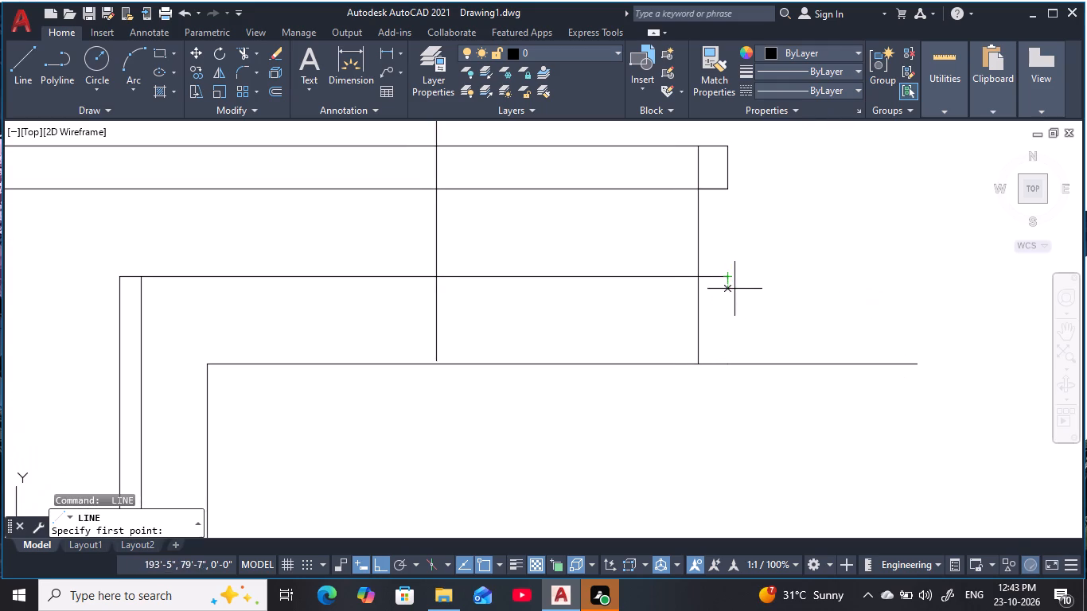
left_click(729, 278)
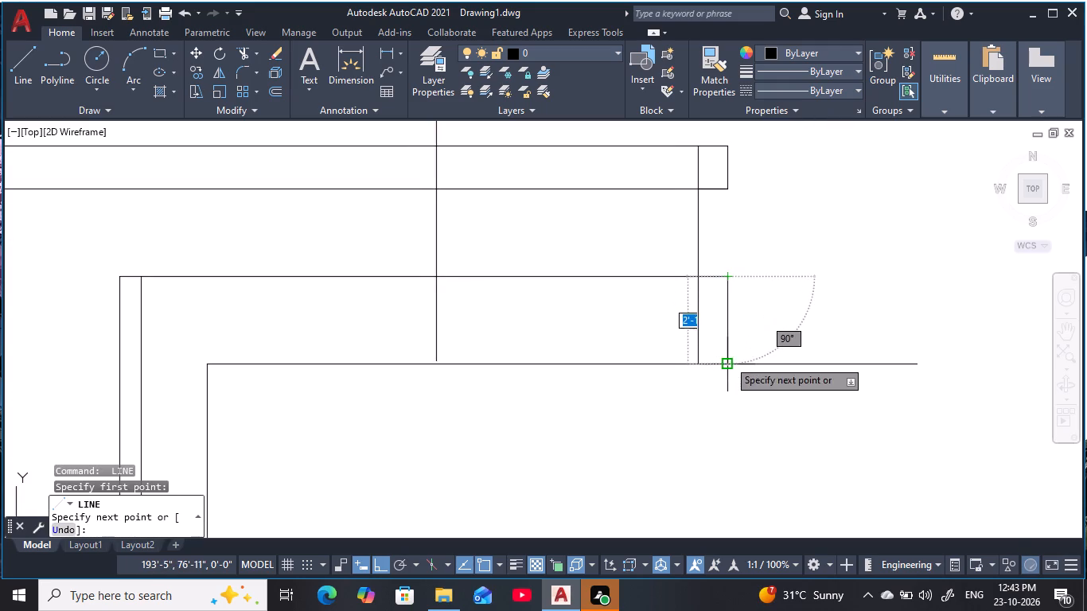
left_click(728, 360)
key("Escape")
key("Escape")
key("Escape")
key("Escape")
middle_click_drag(742, 291, 750, 325)
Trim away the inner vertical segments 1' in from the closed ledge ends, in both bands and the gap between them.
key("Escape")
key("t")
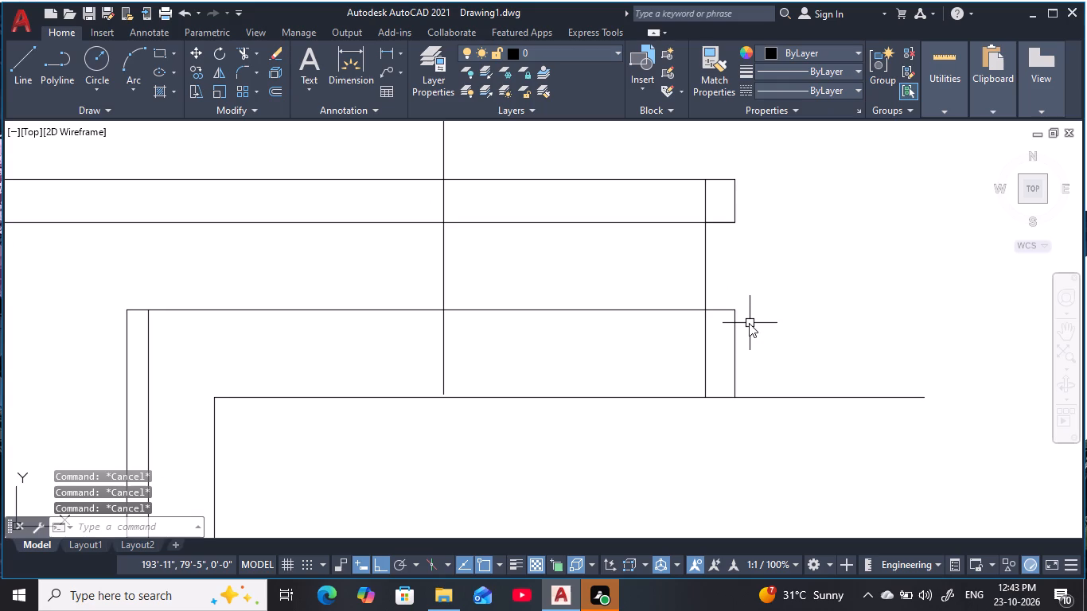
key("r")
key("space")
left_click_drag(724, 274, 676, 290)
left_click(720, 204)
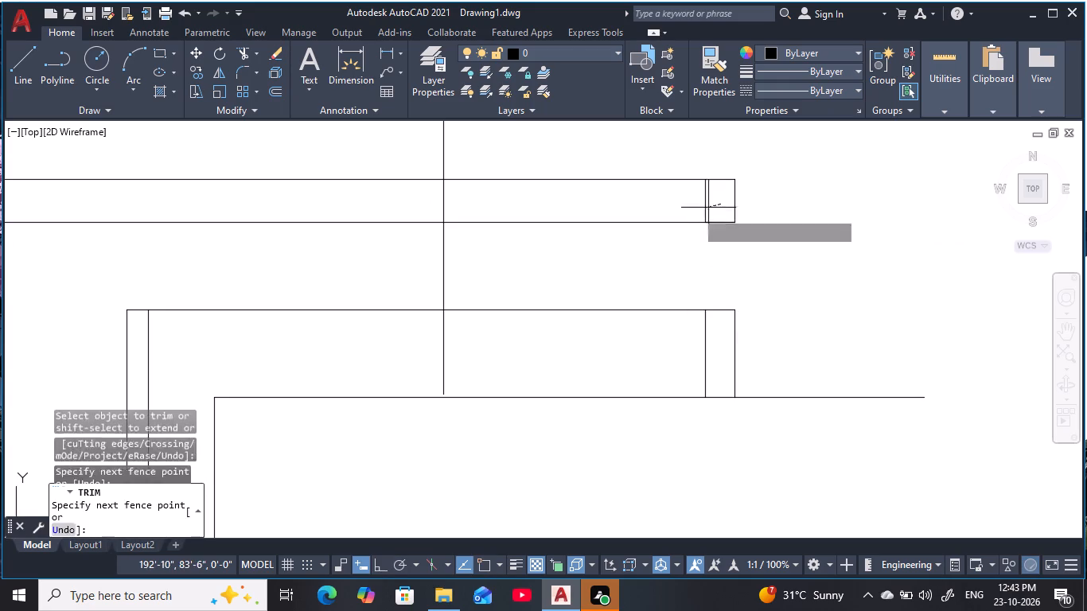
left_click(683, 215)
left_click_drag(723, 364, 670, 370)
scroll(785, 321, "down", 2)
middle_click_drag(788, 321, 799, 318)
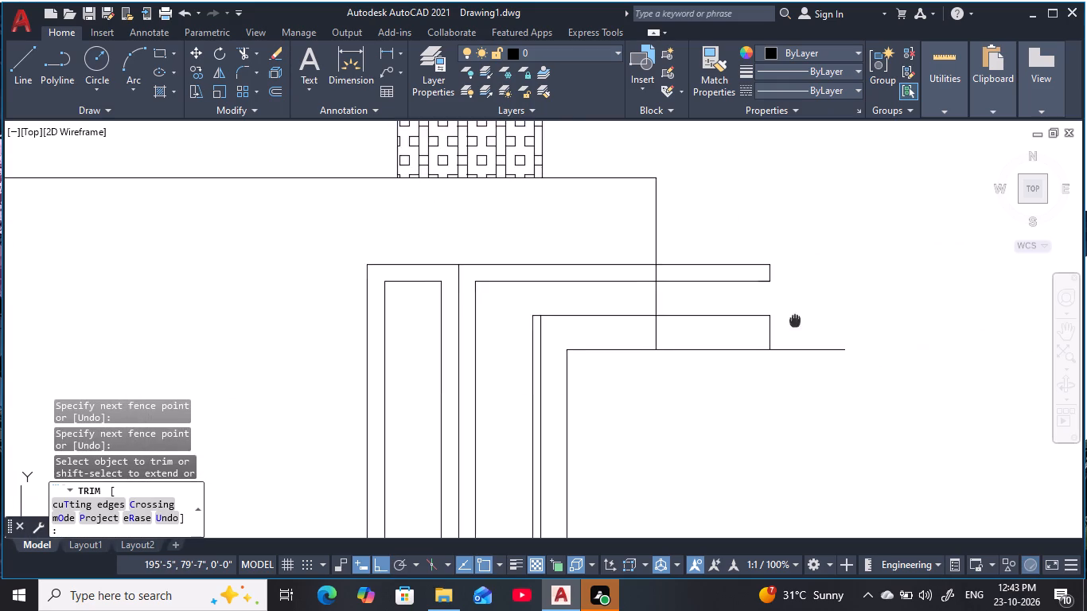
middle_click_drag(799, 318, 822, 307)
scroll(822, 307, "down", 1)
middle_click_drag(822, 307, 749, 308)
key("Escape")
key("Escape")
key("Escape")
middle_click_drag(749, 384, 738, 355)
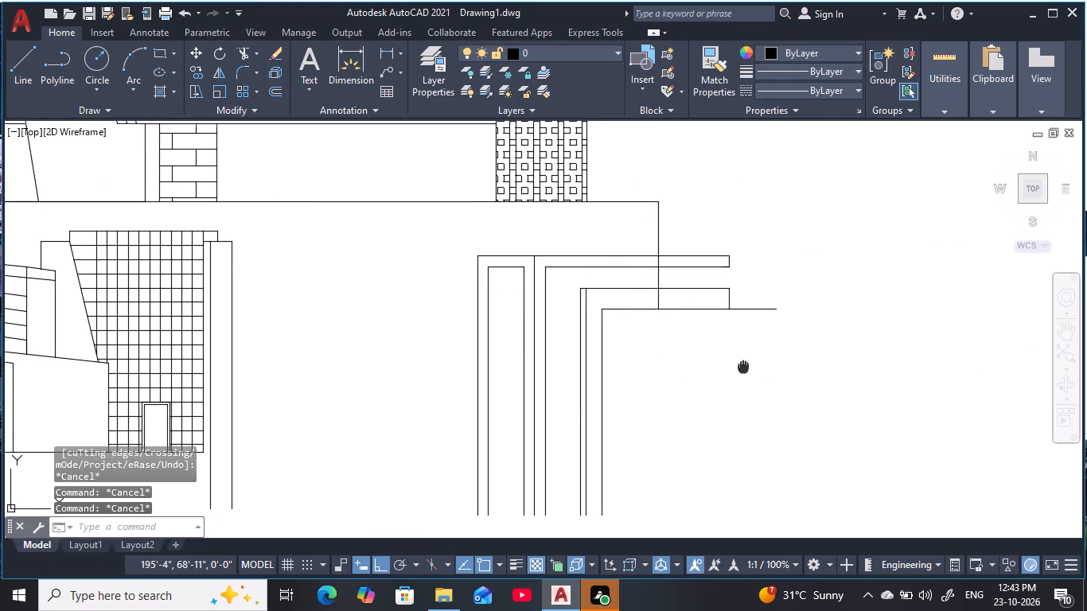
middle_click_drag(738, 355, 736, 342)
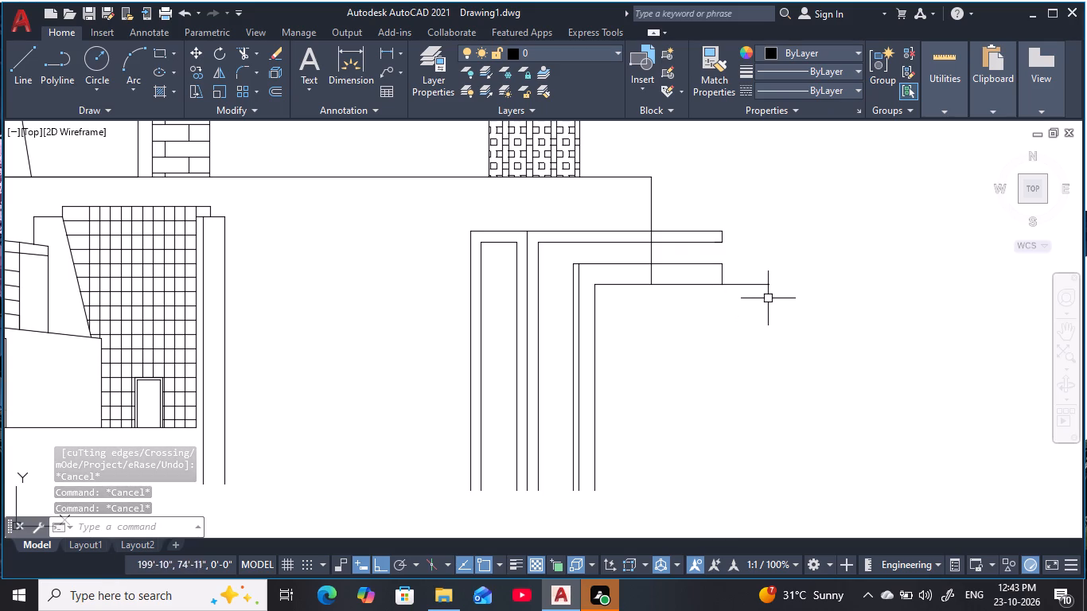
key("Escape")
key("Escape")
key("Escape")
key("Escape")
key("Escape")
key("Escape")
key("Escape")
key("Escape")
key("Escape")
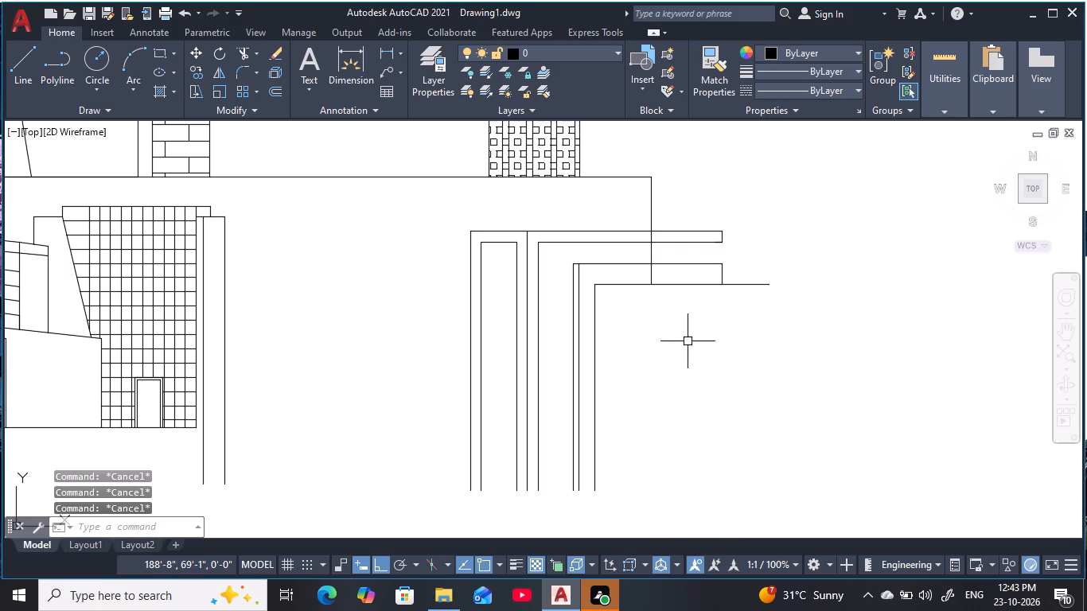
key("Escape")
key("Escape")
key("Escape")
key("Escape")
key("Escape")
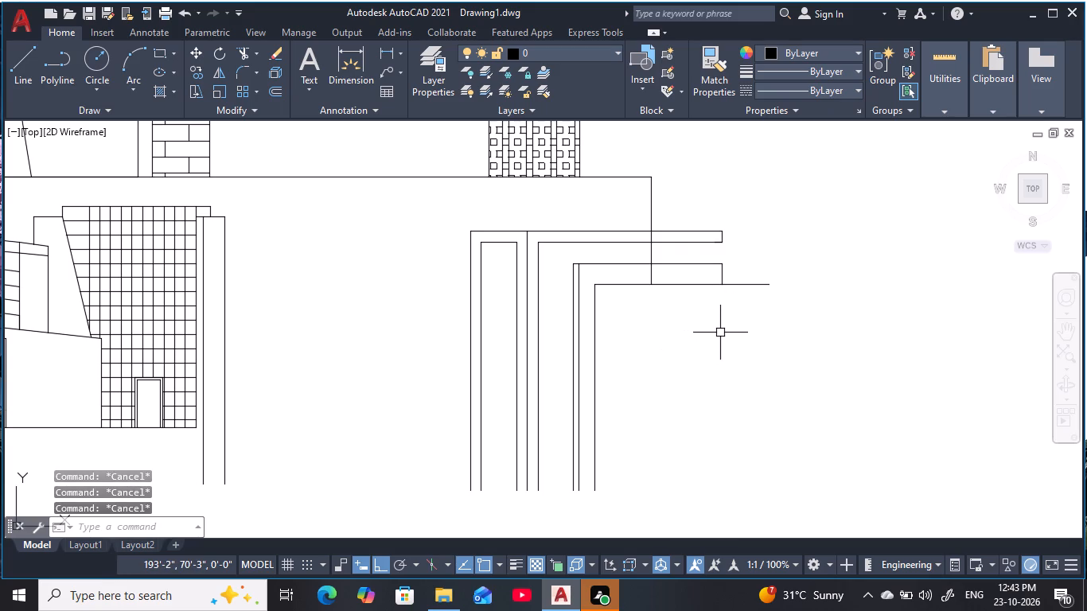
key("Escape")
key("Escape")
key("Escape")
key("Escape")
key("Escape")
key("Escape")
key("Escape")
Offset both segments of the lowest ledge line 3'-6" downward.
key("o")
key("space")
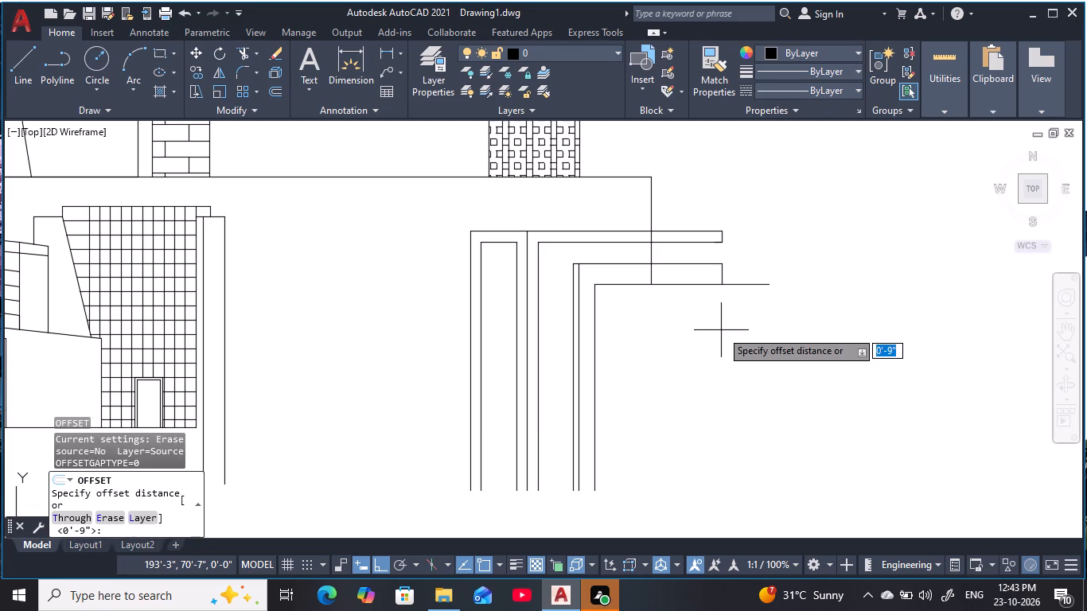
key("3")
type("'6")
key("space")
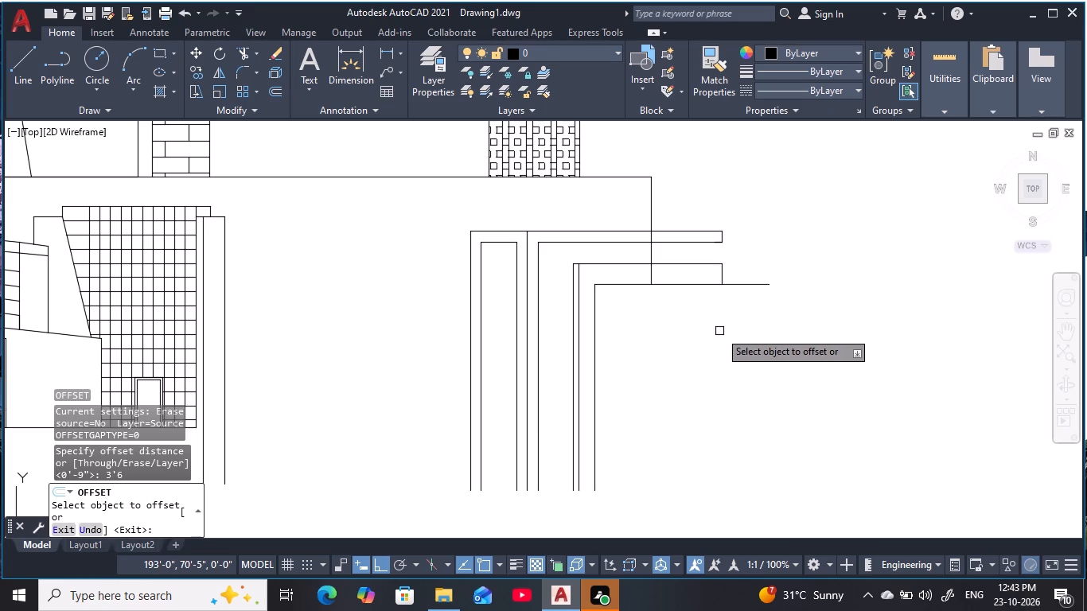
left_click(743, 287)
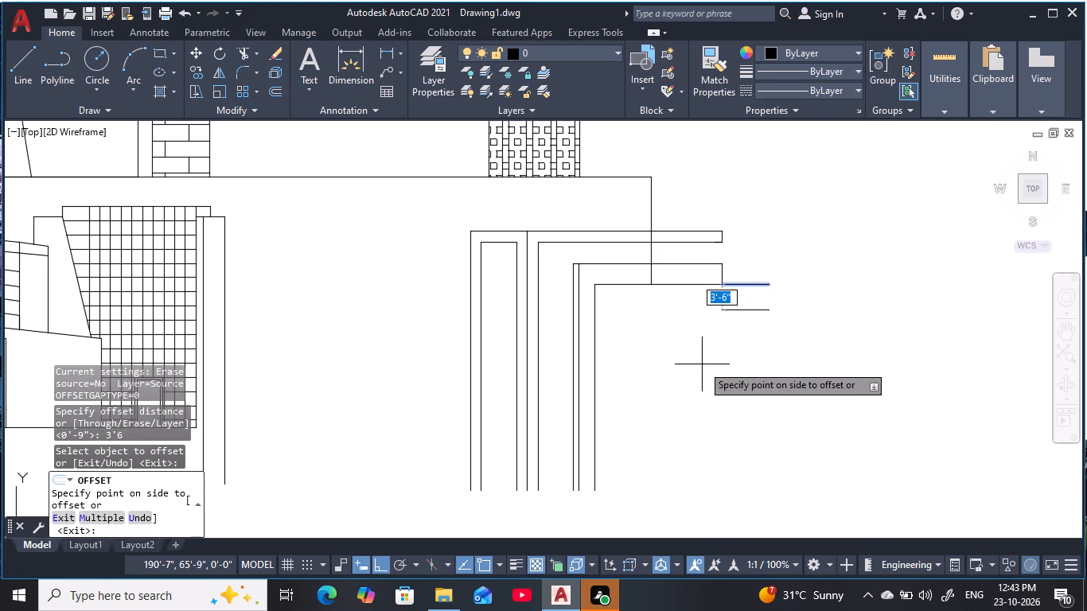
left_click(702, 364)
left_click(683, 286)
left_click(707, 369)
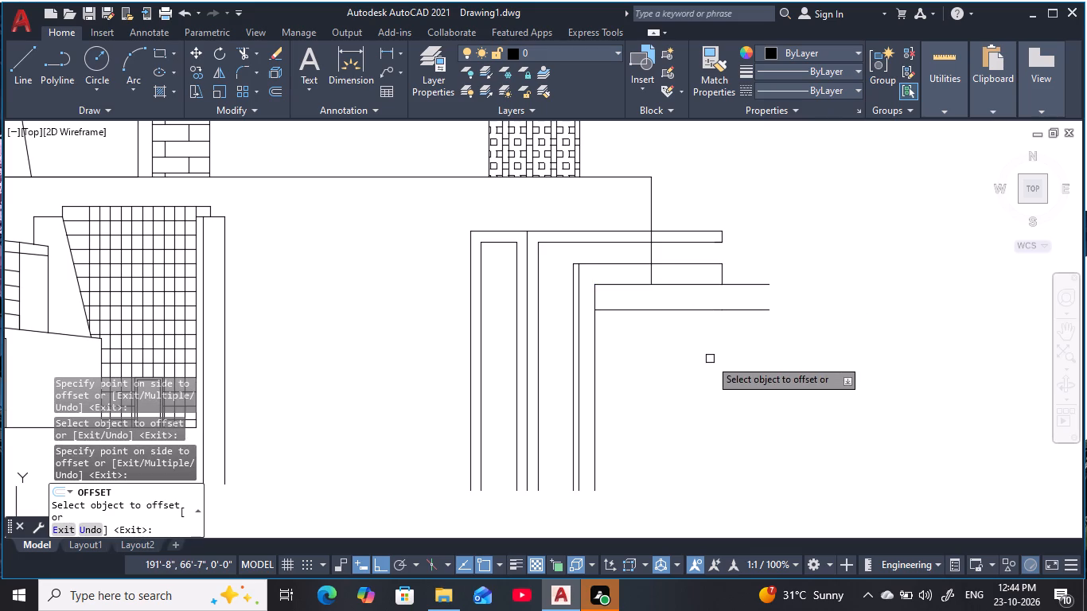
key("Escape")
key("Escape")
key("Escape")
key("Escape")
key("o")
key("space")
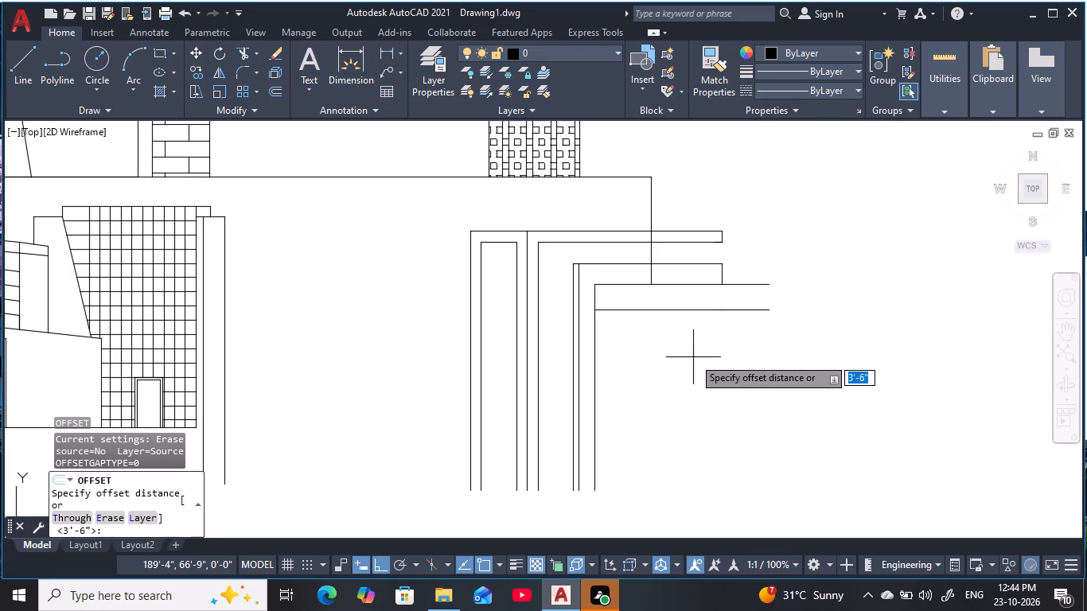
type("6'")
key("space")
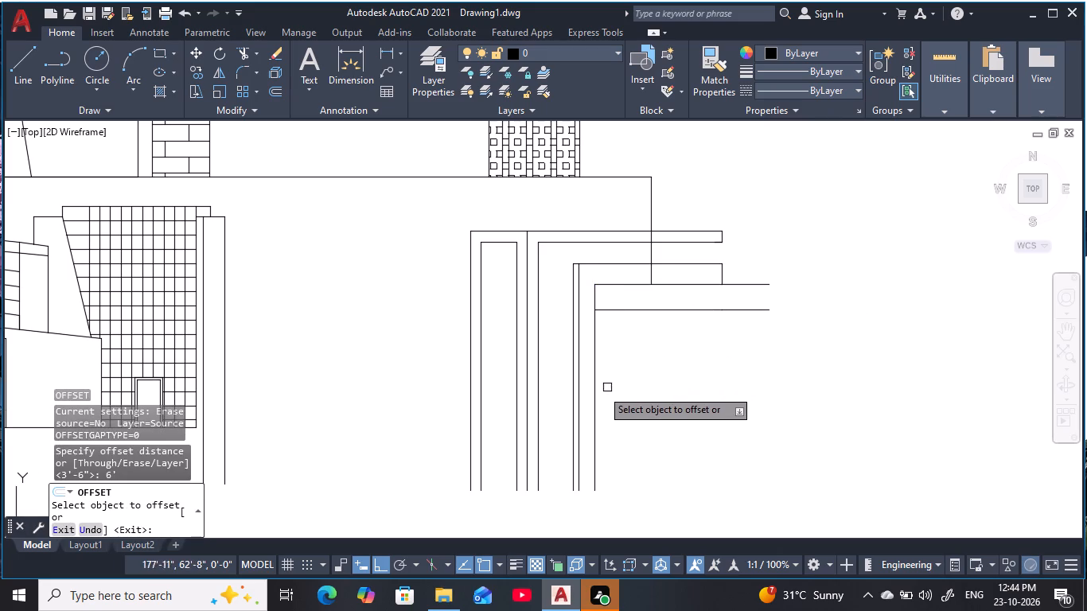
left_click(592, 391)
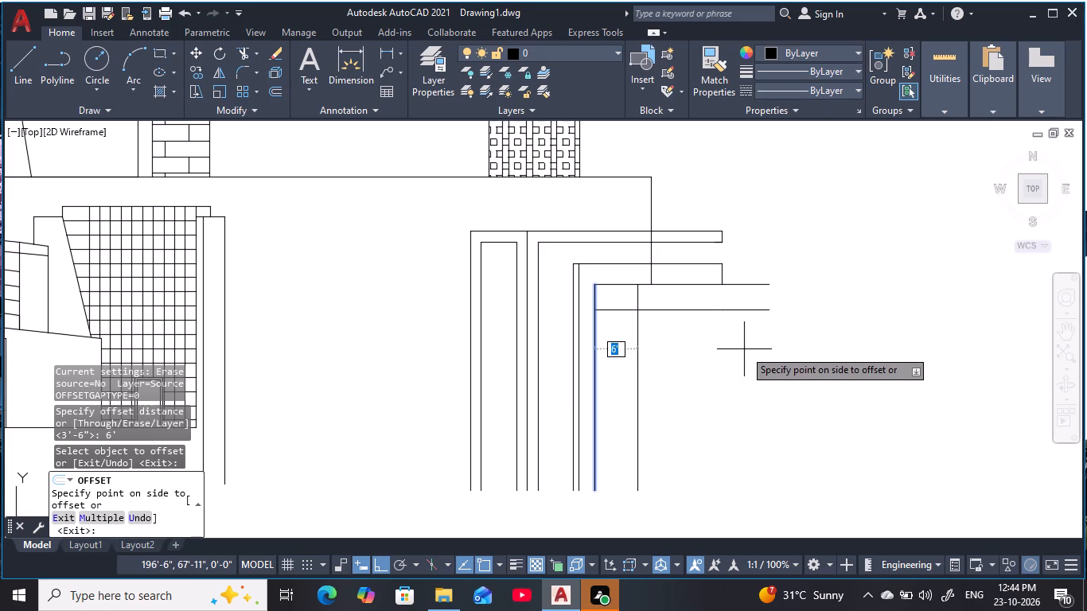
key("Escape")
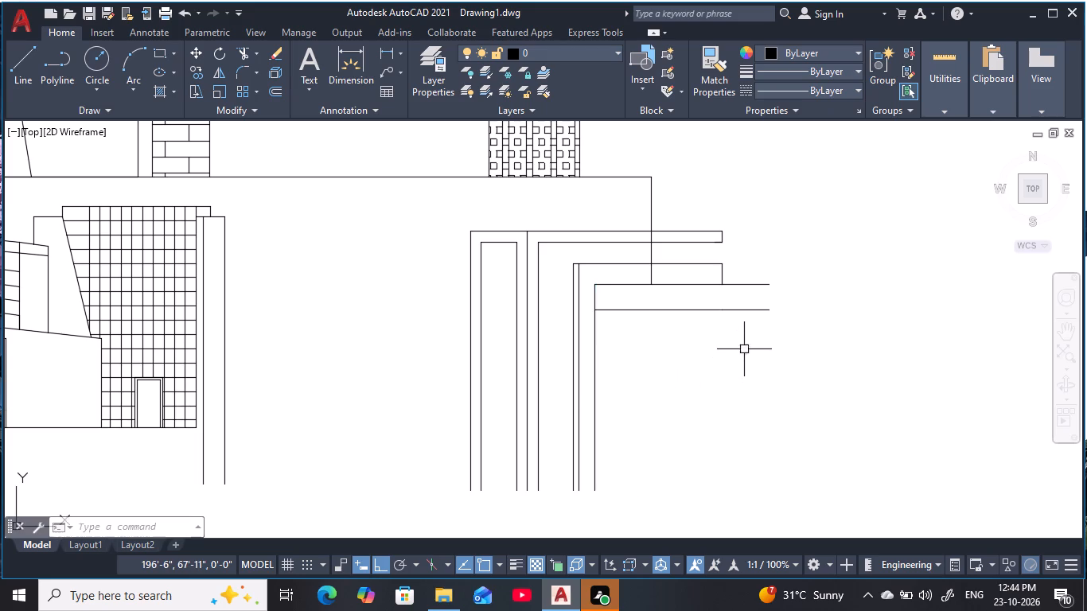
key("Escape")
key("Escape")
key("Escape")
Draw a vertical line from the lower end of the podium's right edge down past the bottoms of the pier lines.
type("l")
key("space")
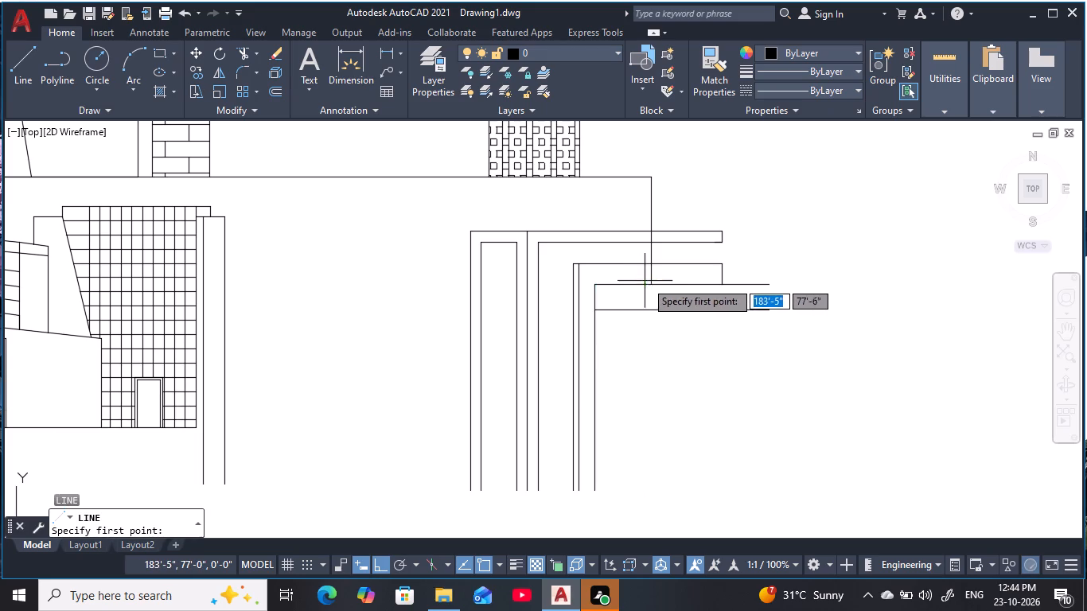
left_click(650, 280)
left_click(672, 503)
key("Escape")
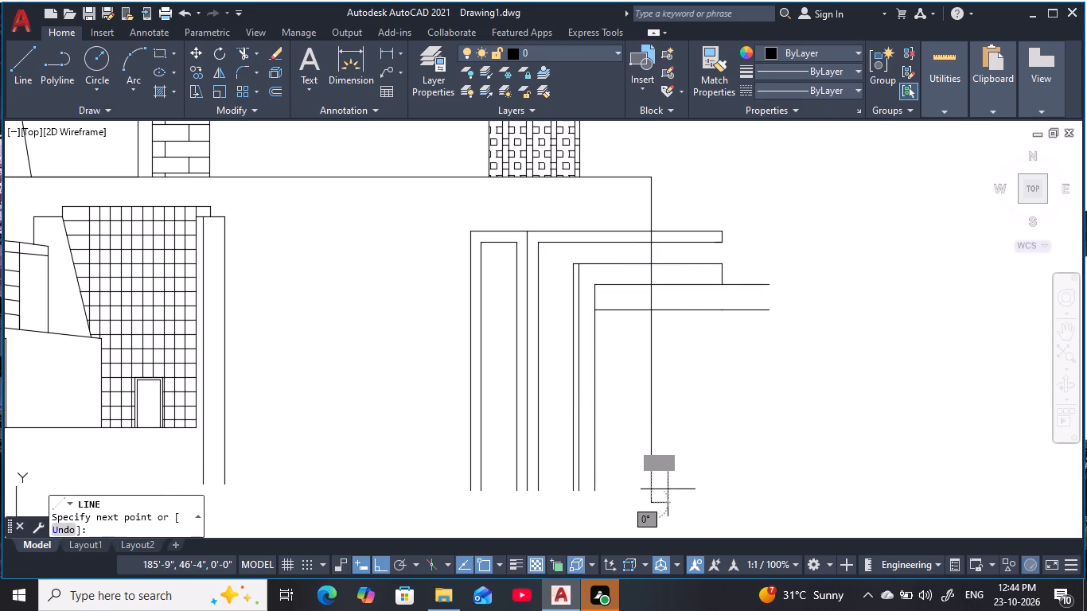
key("Escape")
key("Escape")
key("Escape")
key("Escape")
key("Escape")
middle_click_drag(676, 377, 679, 395)
key("Escape")
key("Escape")
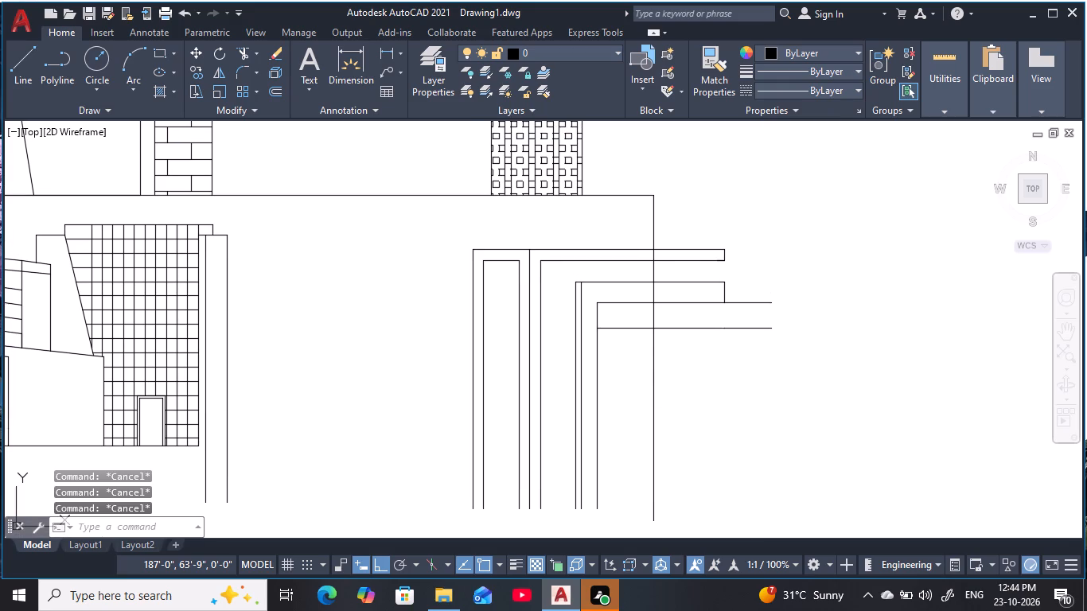
key("Escape")
key("Escape")
key("Escape")
key("Escape")
key("Escape")
key("Escape")
middle_click_drag(679, 397, 661, 392)
key("Escape")
key("Escape")
key("Escape")
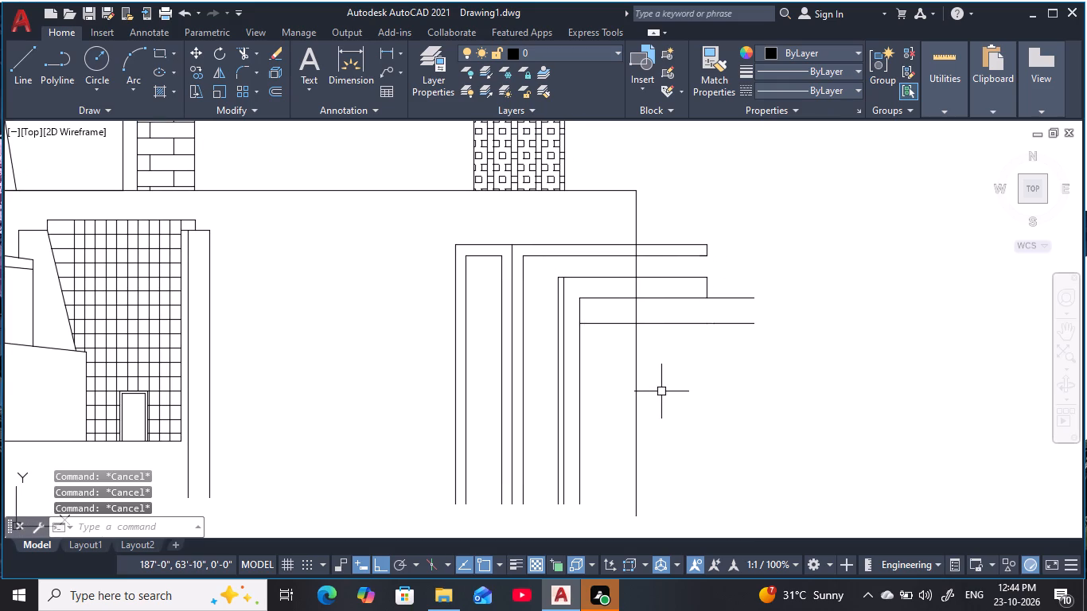
Trim away the part of the new lowest ledge line between the innermost pier line and the extended podium edge.
type("tr")
key("space")
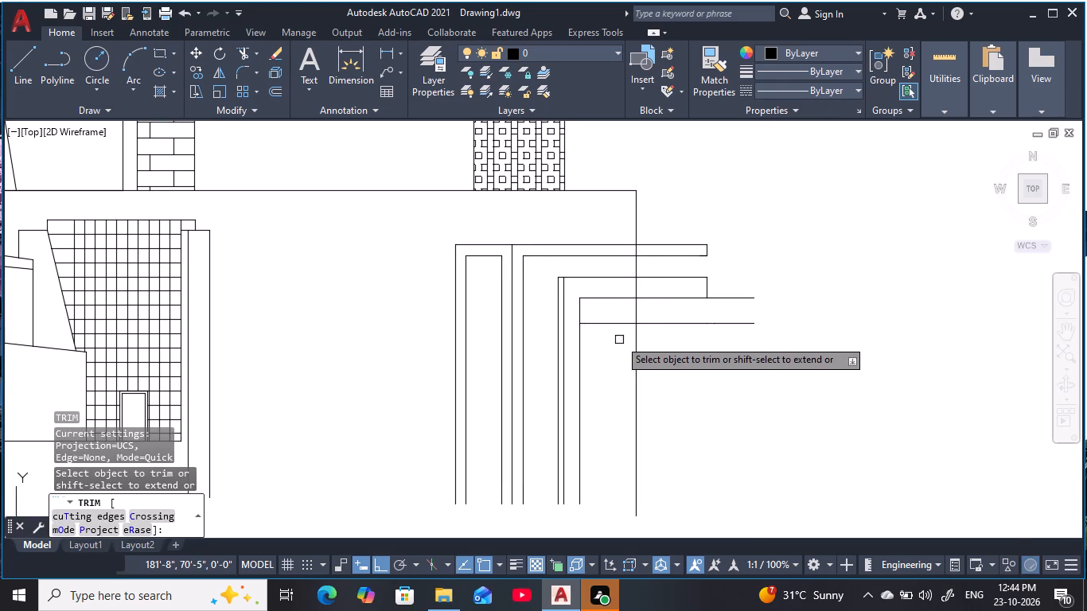
left_click(615, 325)
scroll(711, 412, "down", 1)
middle_click_drag(720, 407, 732, 395)
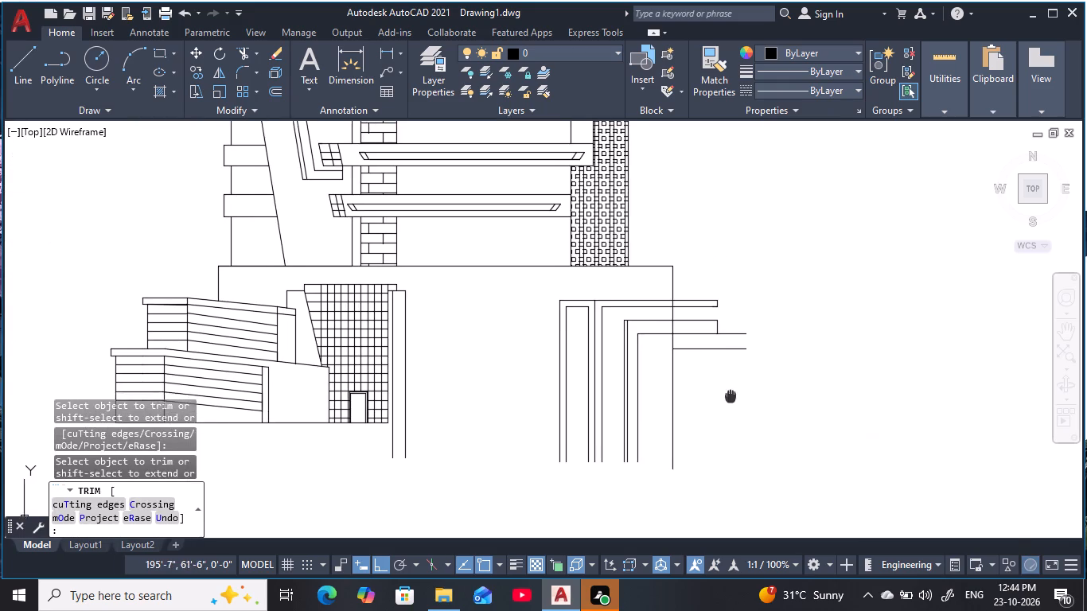
middle_click_drag(732, 395, 738, 390)
key("Escape")
key("Escape")
key("Escape")
Draw a horizontal ground line from the gridded entrance's lower right corner across the column and piers, ending beyond the ledge ends.
key("l")
key("space")
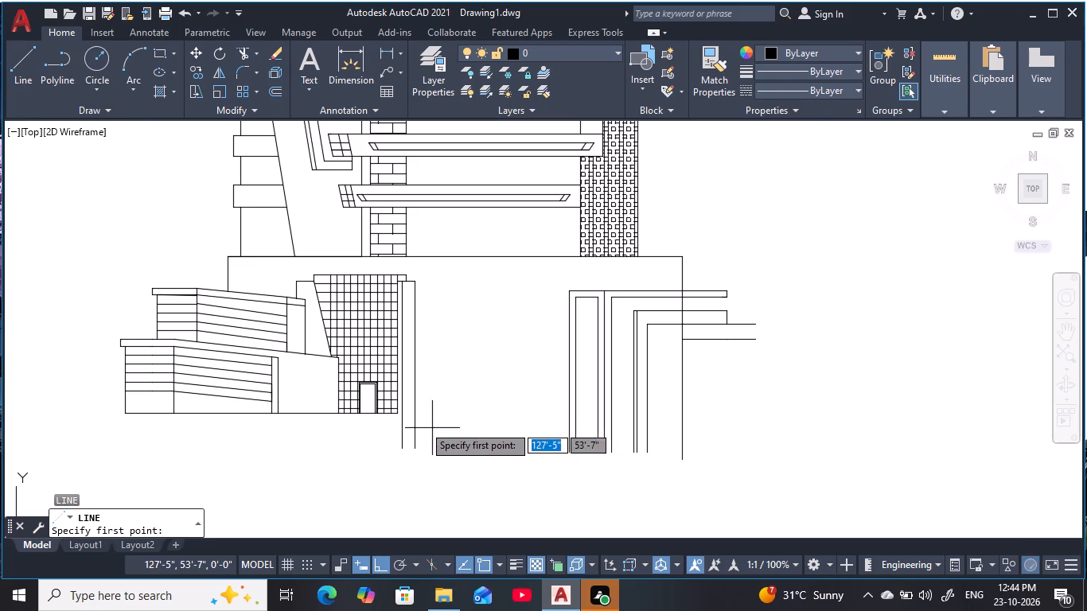
scroll(411, 417, "up", 2)
left_click(375, 415)
middle_click_drag(929, 406, 598, 405)
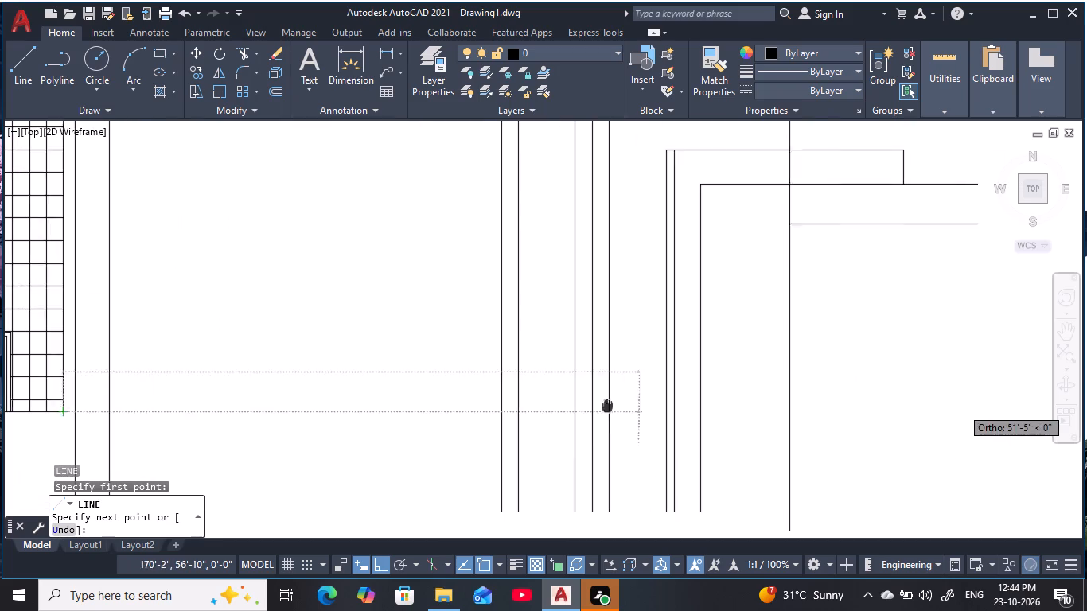
left_click(1004, 399)
key("Escape")
key("Escape")
scroll(916, 403, "down", 1)
middle_click_drag(914, 407, 912, 438)
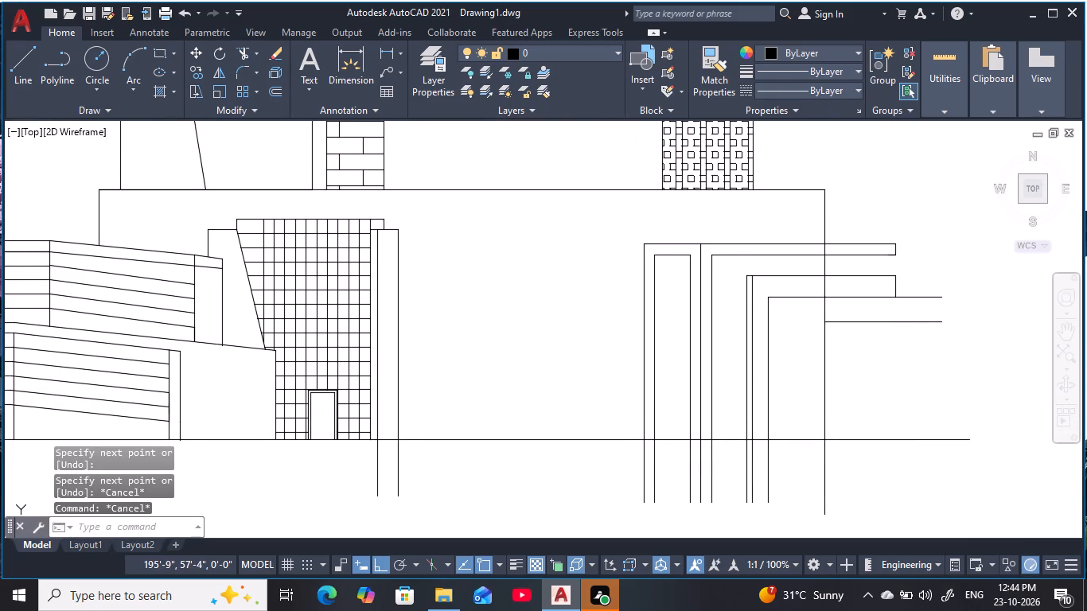
key("Escape")
key("Escape")
key("Escape")
middle_click_drag(908, 438, 872, 438)
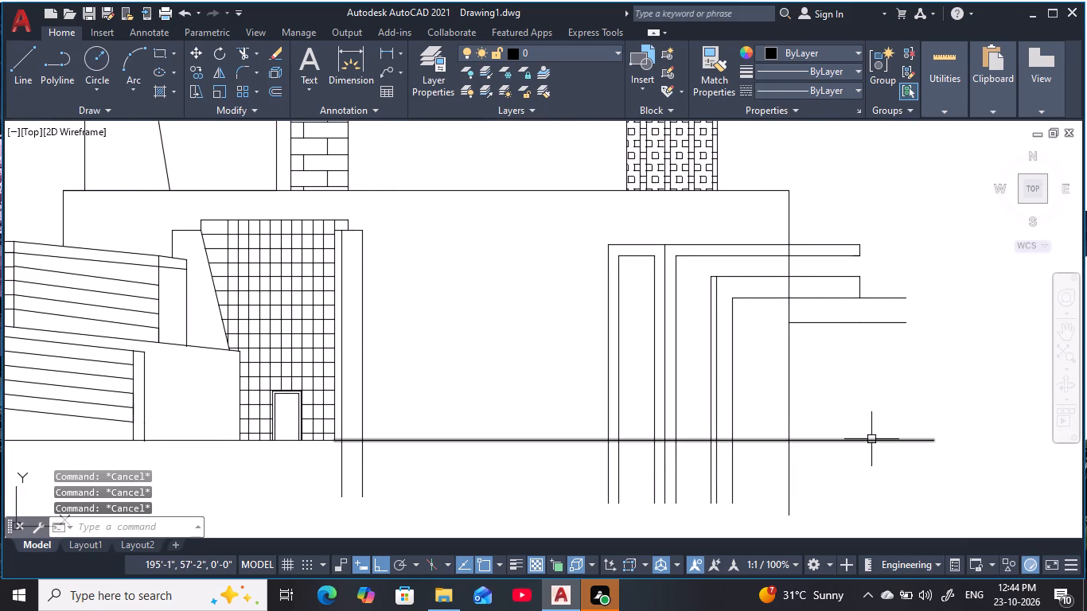
key("Escape")
key("Escape")
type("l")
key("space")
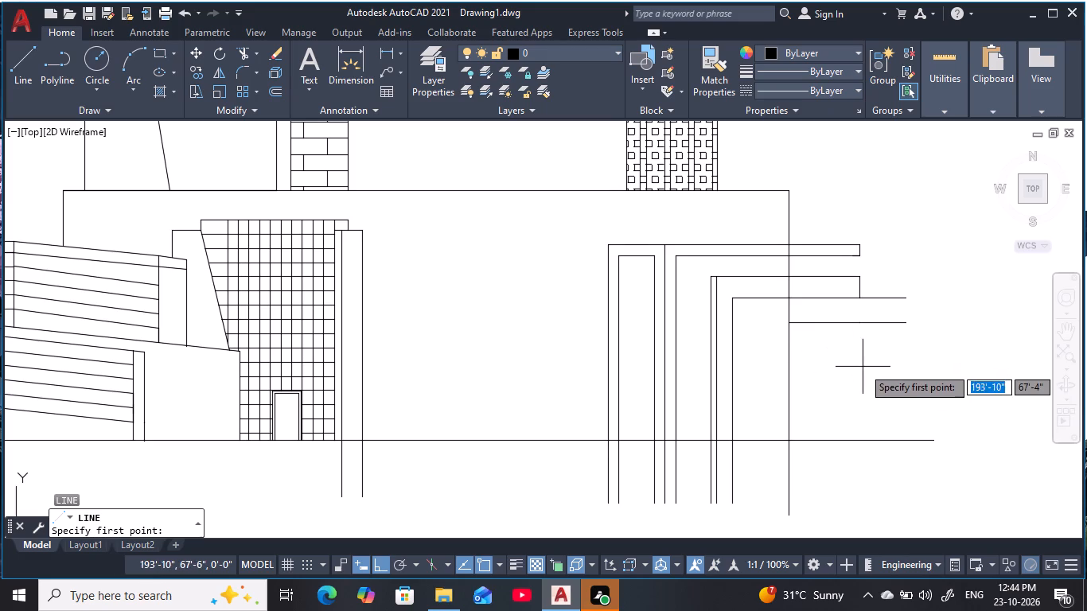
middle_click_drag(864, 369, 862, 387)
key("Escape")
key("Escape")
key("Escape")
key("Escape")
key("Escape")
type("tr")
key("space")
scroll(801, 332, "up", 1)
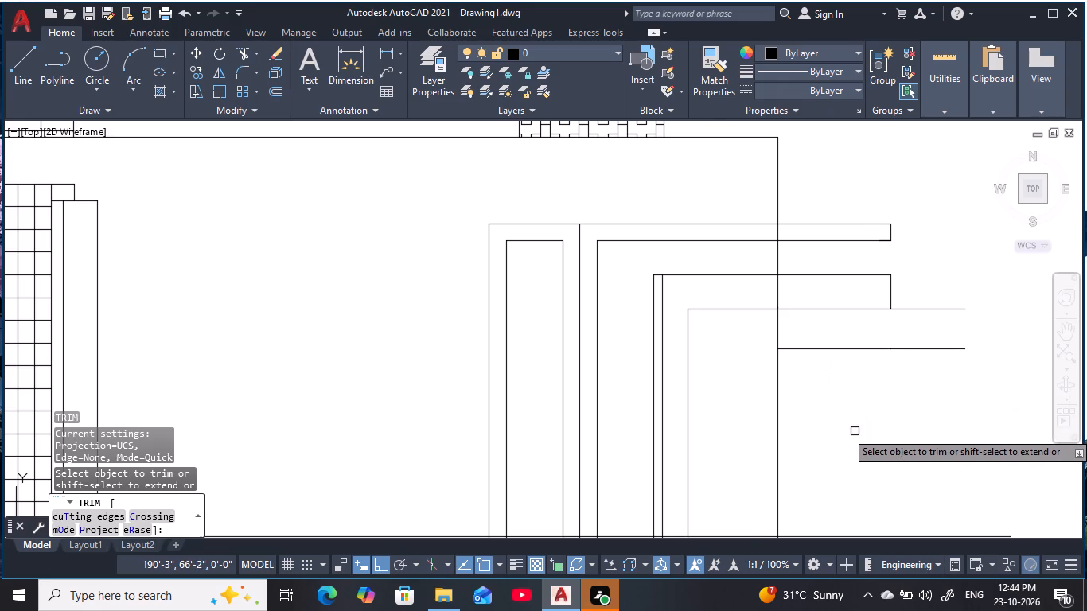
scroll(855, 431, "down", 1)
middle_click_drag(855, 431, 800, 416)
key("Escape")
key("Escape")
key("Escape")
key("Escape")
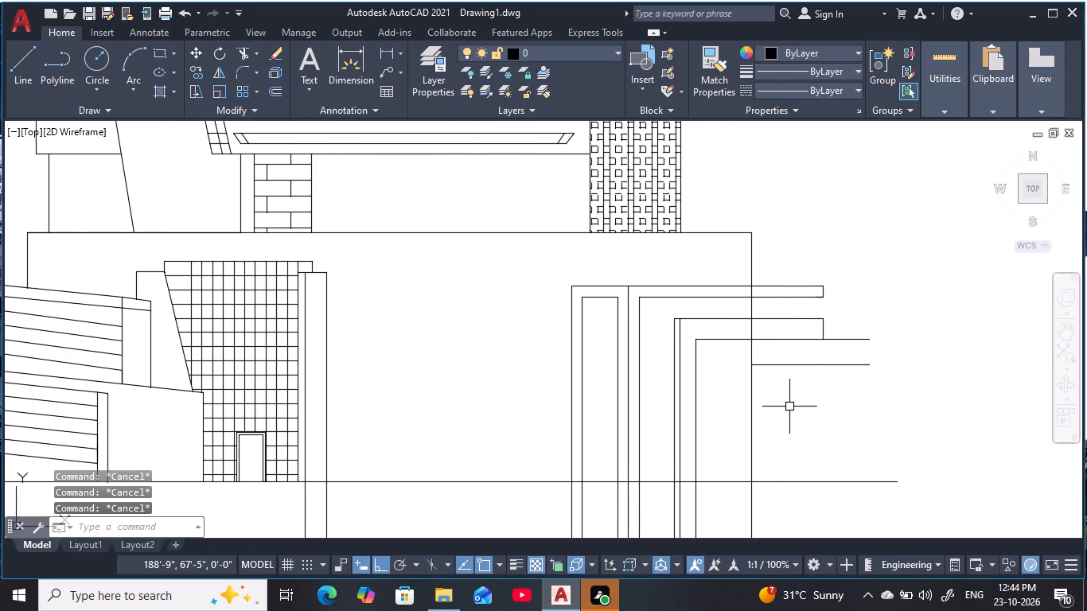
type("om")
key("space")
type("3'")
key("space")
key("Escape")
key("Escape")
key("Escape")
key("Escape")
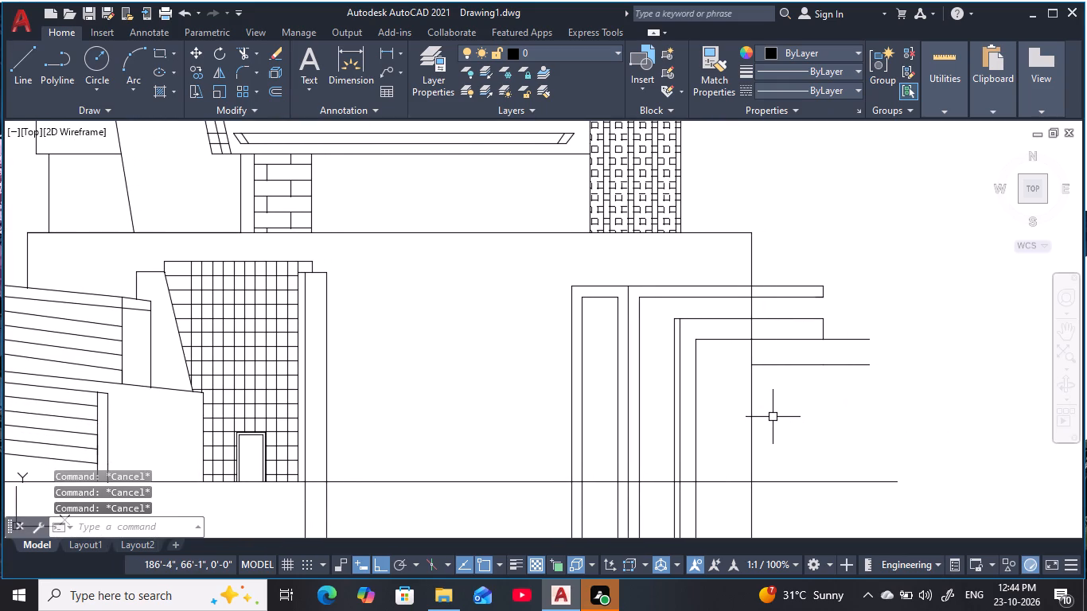
Offset the vertical line below the podium's right edge 3' to the right.
type("o 3'")
key("space")
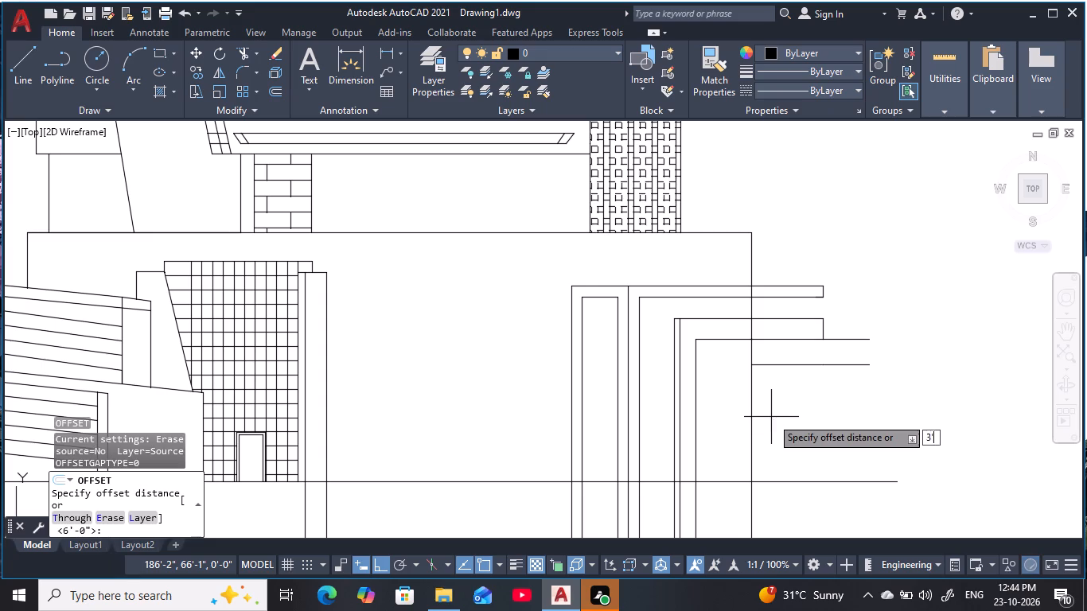
left_click(750, 423)
left_click(826, 414)
key("Escape")
key("Escape")
key("Escape")
key("Escape")
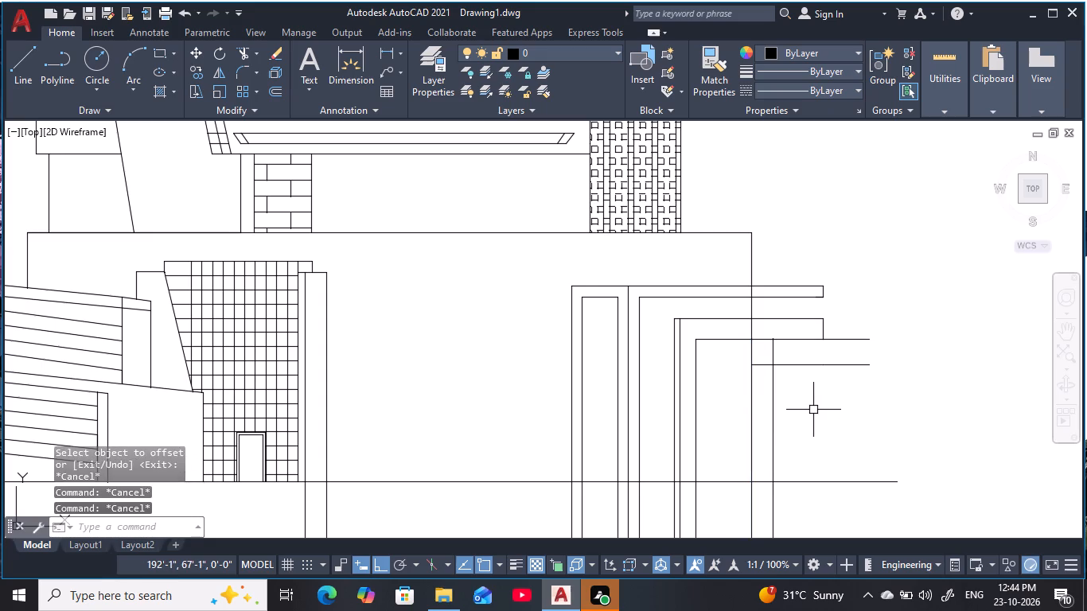
Trim the offset vertical above the lowest ledge line and that ledge line's stub between the two verticals, forming a corner.
type("tr")
key("space")
scroll(768, 356, "up", 1)
left_click_drag(792, 351, 774, 363)
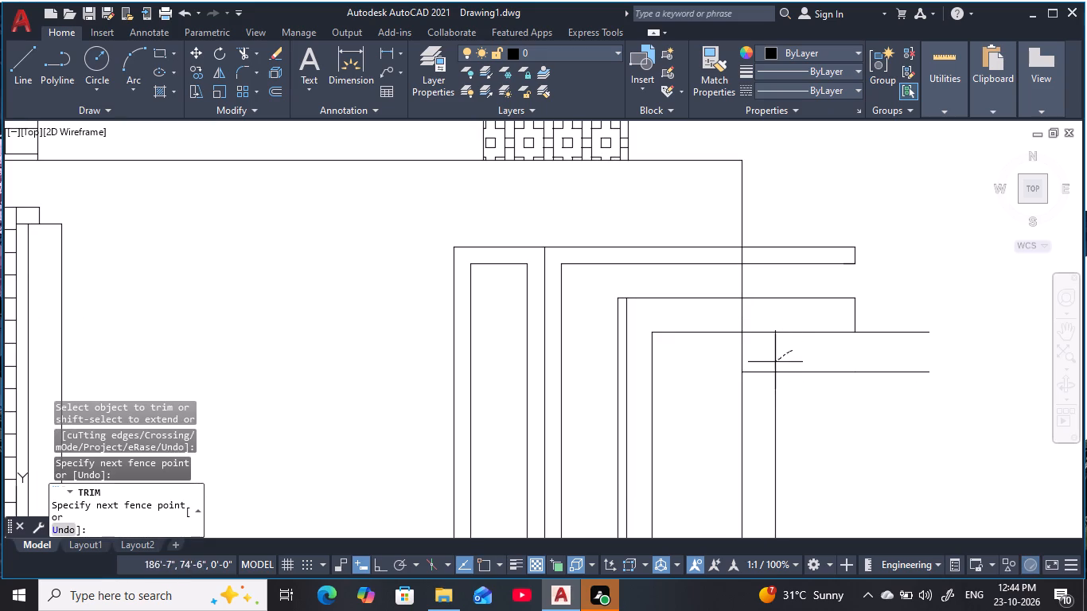
left_click_drag(774, 363, 765, 376)
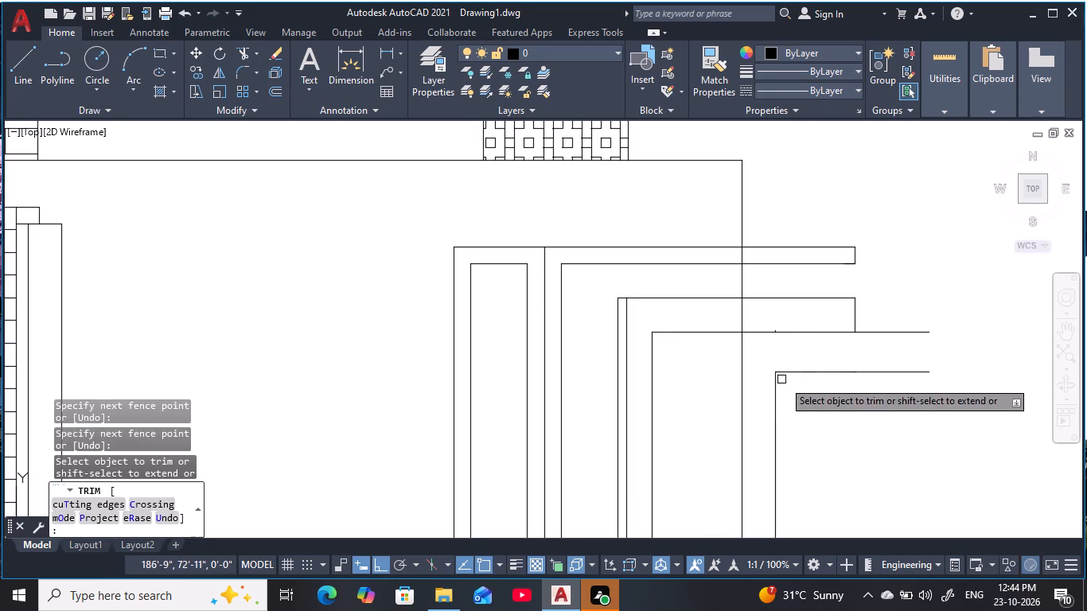
middle_click_drag(875, 407, 797, 402)
key("Escape")
key("Escape")
key("Escape")
Draw a vertical line closing the right end of the lowest 3'-6" ledge band.
key("l")
key("space")
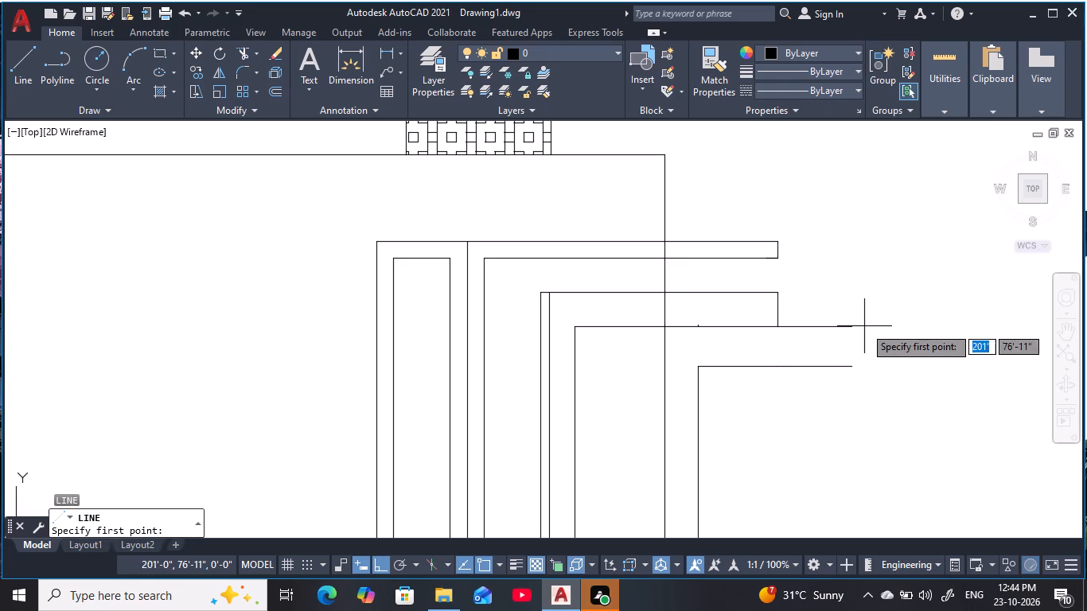
left_click(855, 327)
left_click(857, 365)
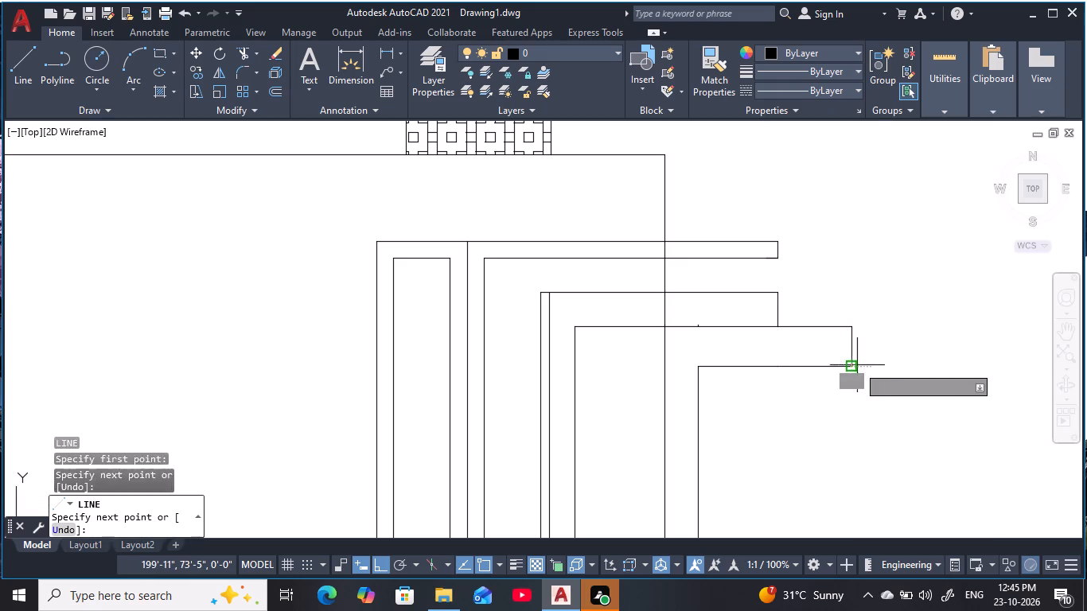
key("Escape")
key("Escape")
scroll(857, 379, "down", 2)
middle_click_drag(857, 380, 851, 341)
key("Escape")
key("Escape")
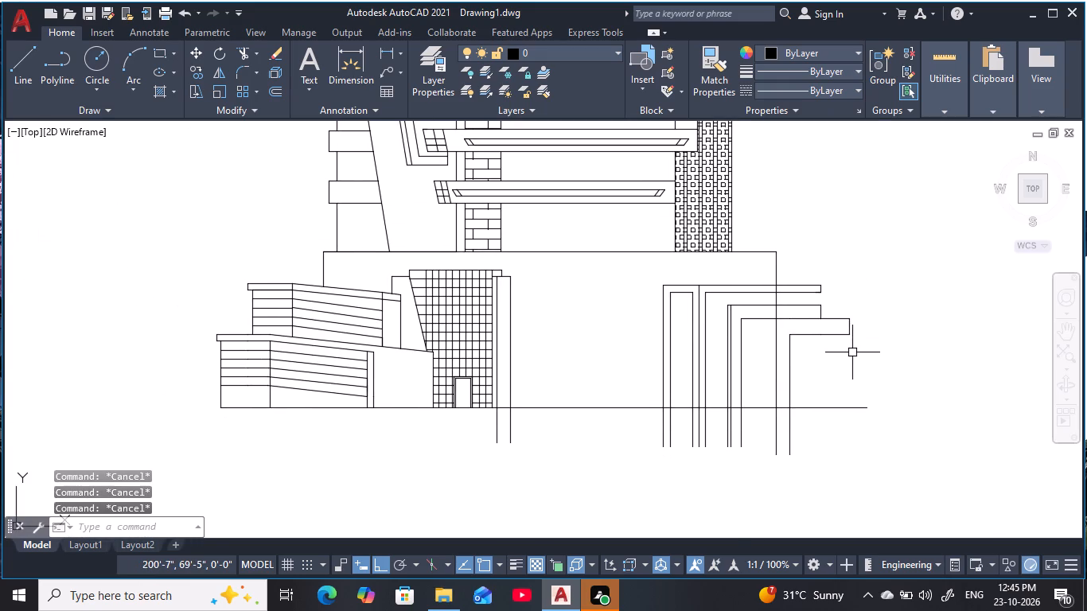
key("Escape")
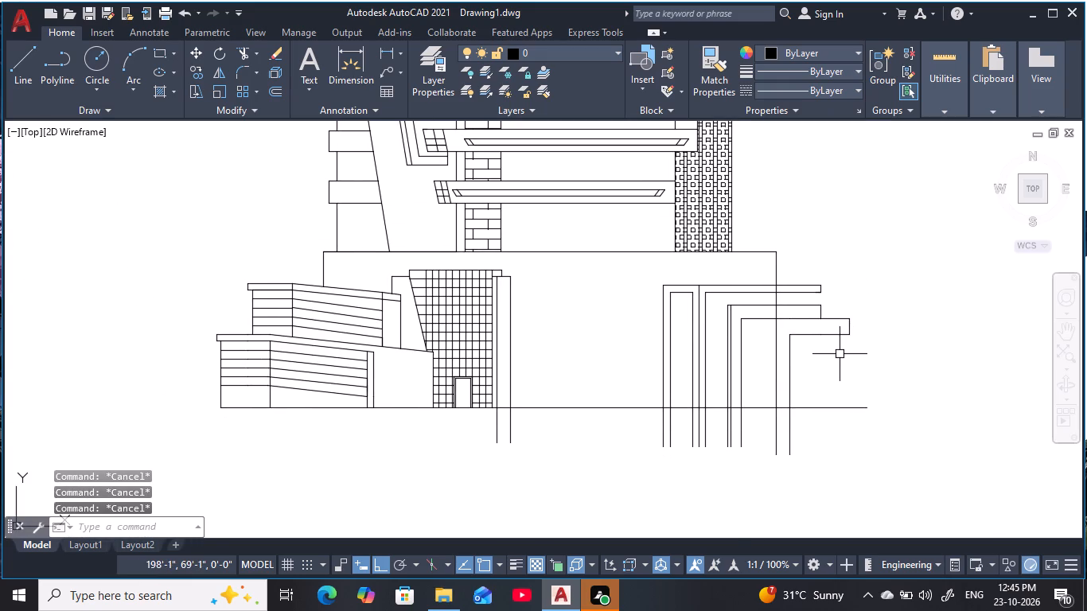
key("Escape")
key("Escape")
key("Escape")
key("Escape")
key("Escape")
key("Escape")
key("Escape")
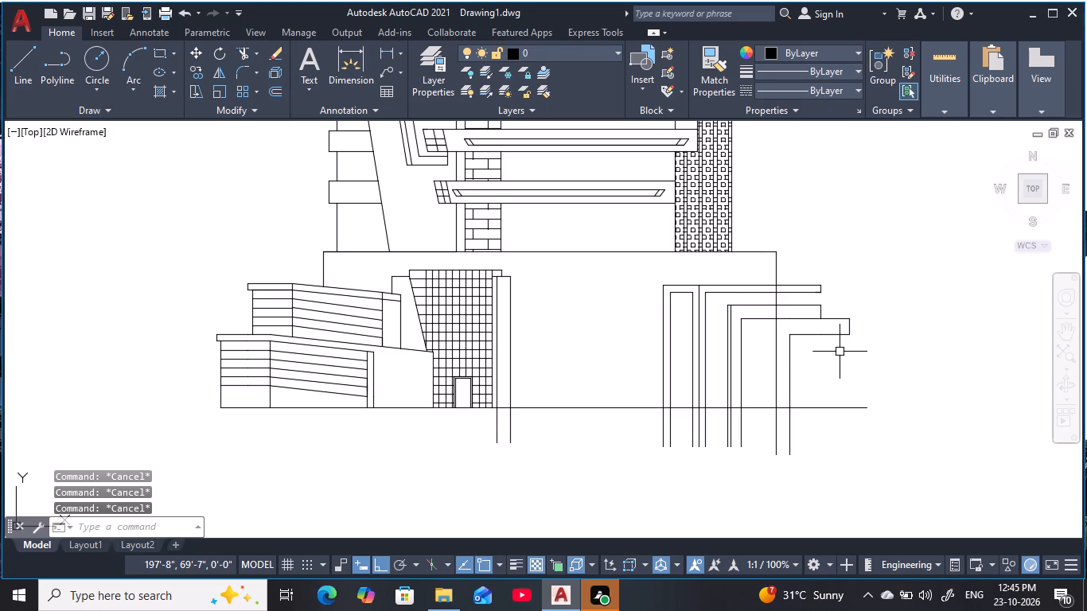
Draw an inward-sloping line about 16'-7" long from the lowest ledge's underside near its right end down to the ground line.
type("l")
key("space")
scroll(843, 338, "up", 2)
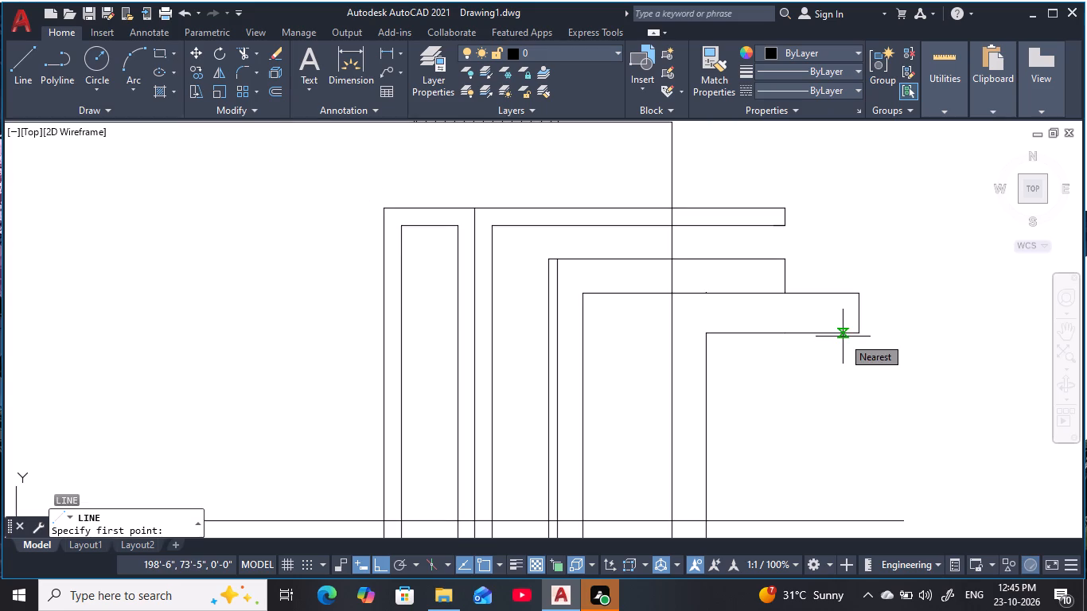
key("F8")
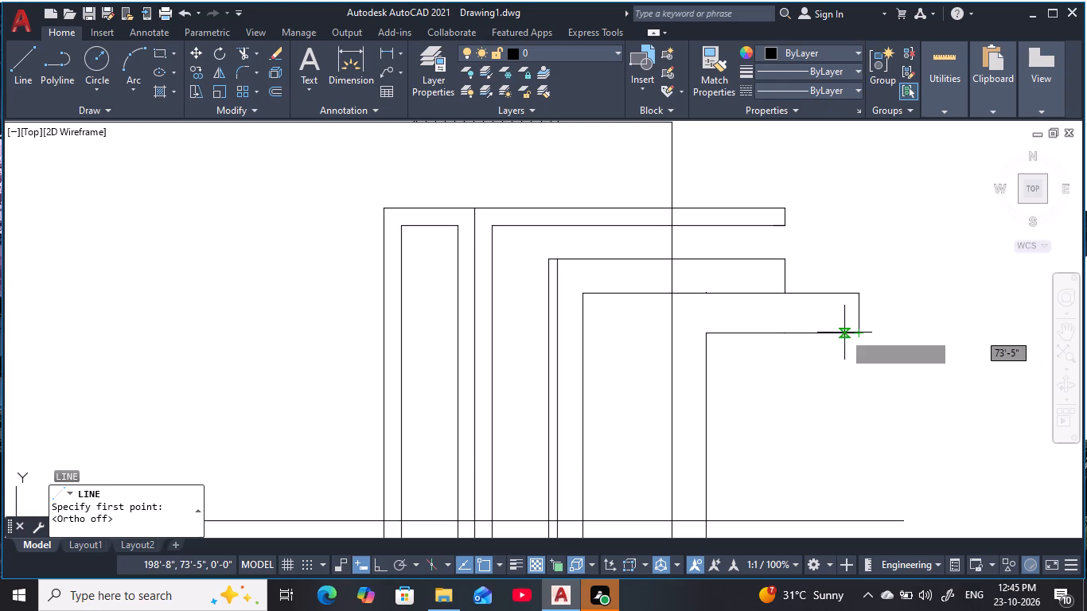
left_click(842, 333)
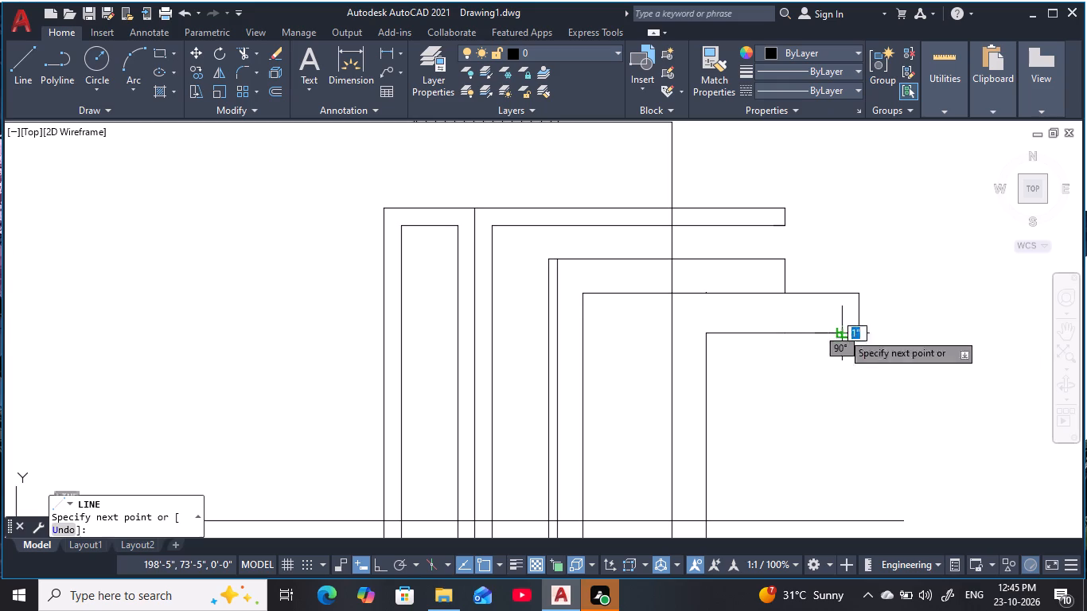
middle_click_drag(824, 431, 799, 302)
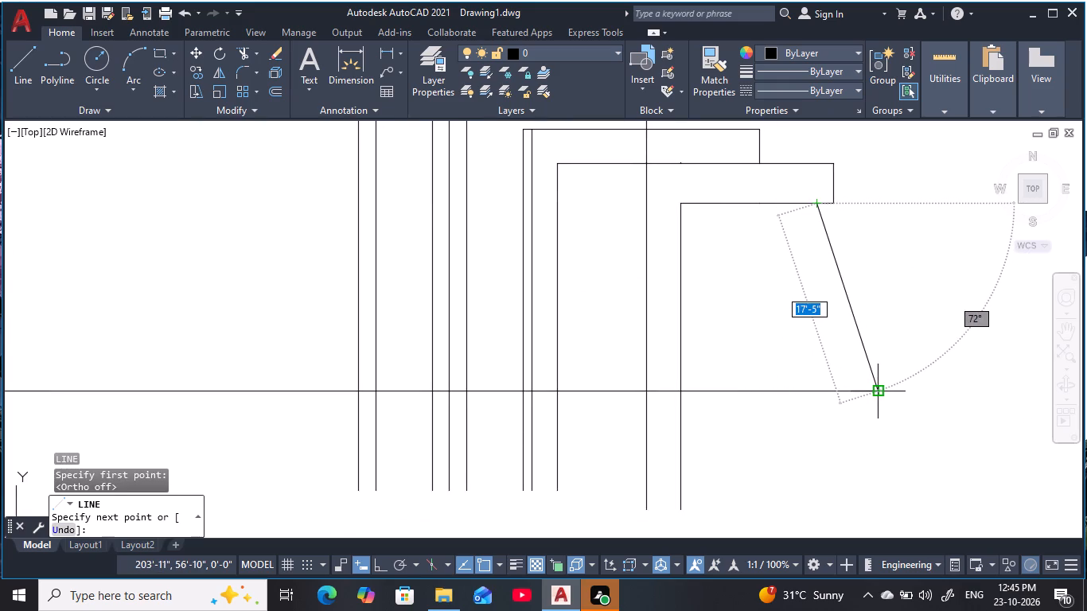
left_click(798, 391)
key("Escape")
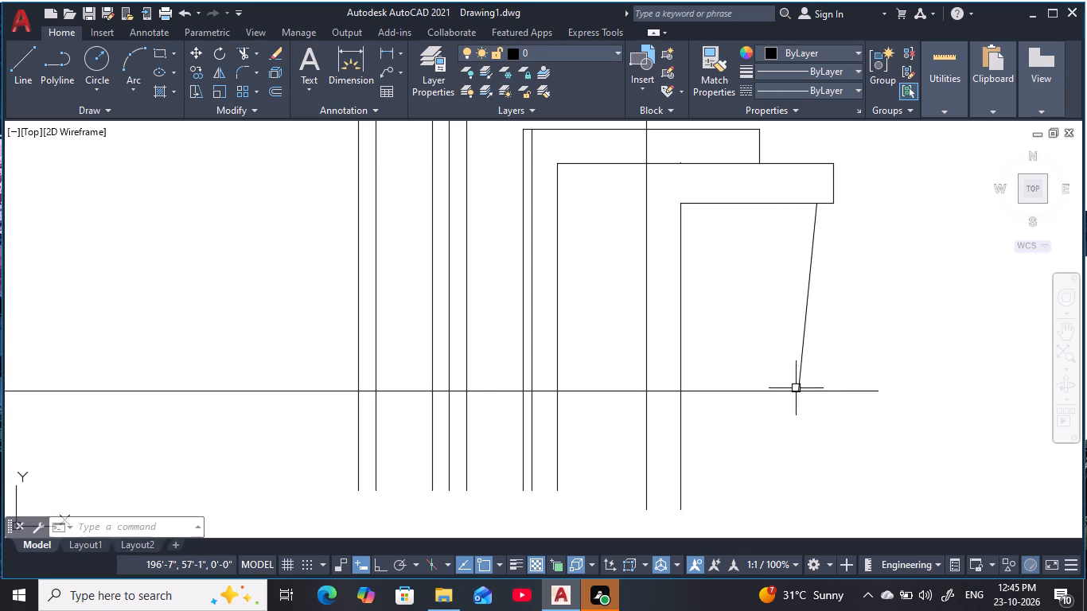
key("Escape")
key("Escape")
key("Escape")
key("Escape")
key("Escape")
Trim the ground line beyond the sloped line and the pier lines that extend below the ground line.
type("tr")
key("space")
left_click(837, 382)
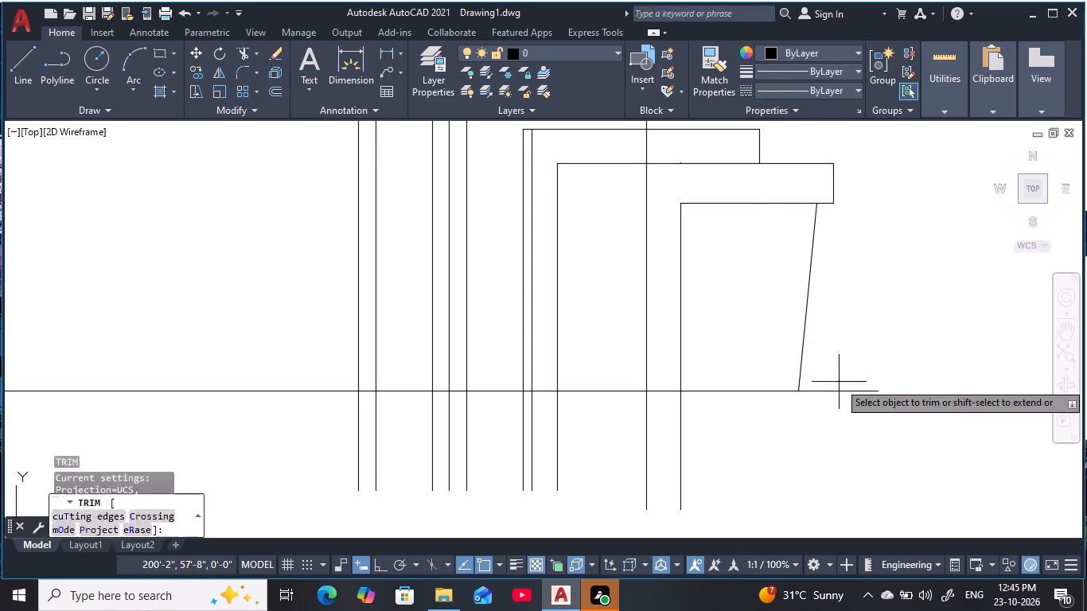
left_click(840, 407)
scroll(845, 394, "down", 1)
middle_click_drag(847, 392, 858, 419)
scroll(858, 419, "down", 1)
left_click_drag(825, 442, 653, 443)
middle_click_drag(746, 446, 750, 466)
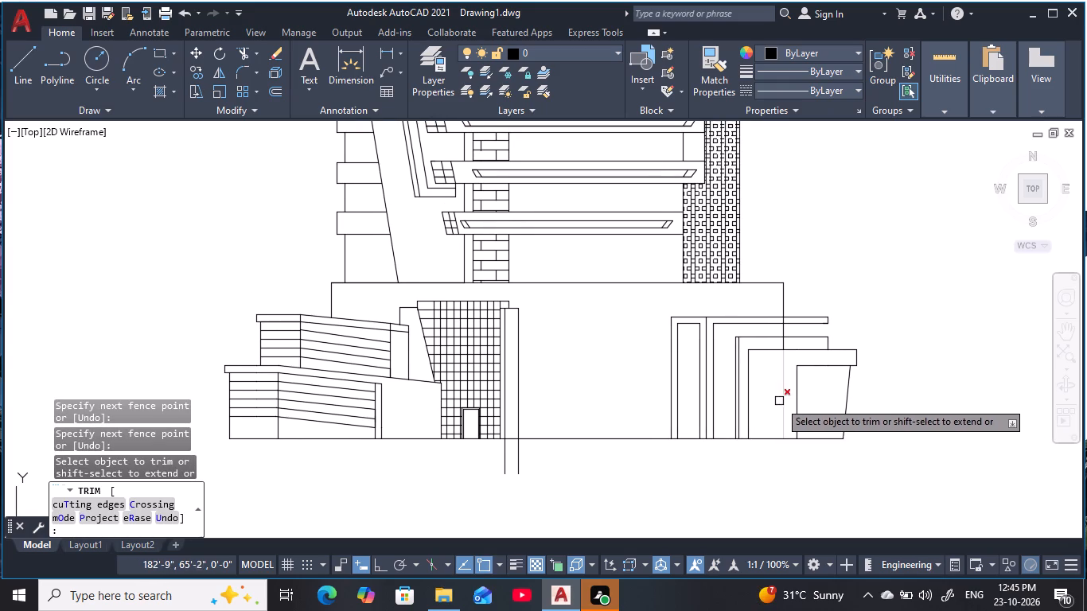
key("Escape")
key("Escape")
key("Escape")
key("Escape")
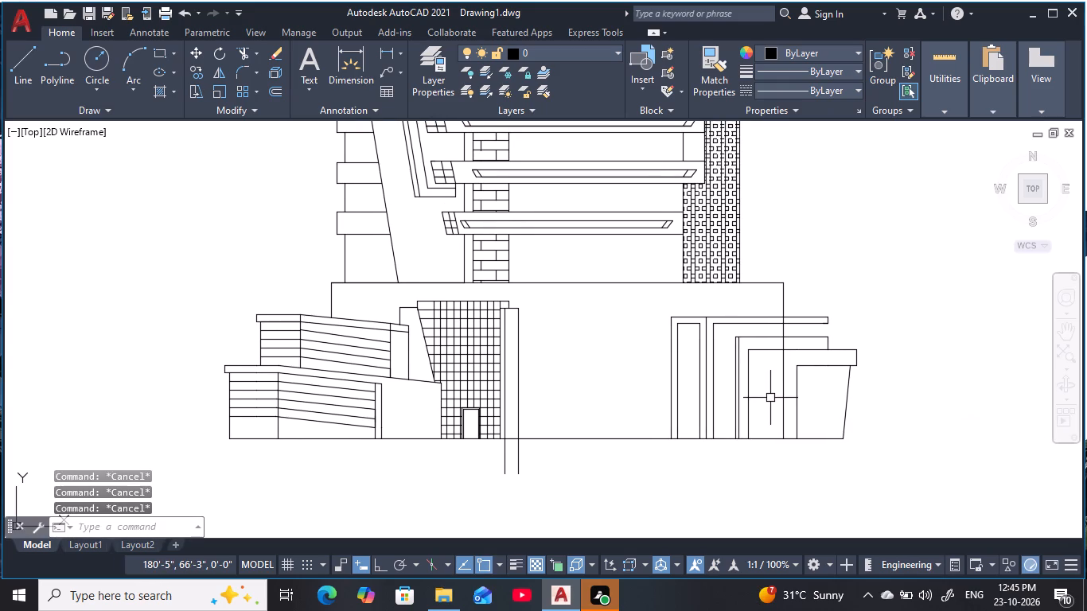
Trim the podium's right edge line where it crosses the upper two ledge bands and the gap between them.
scroll(770, 398, "up", 1)
middle_click_drag(760, 398, 696, 386)
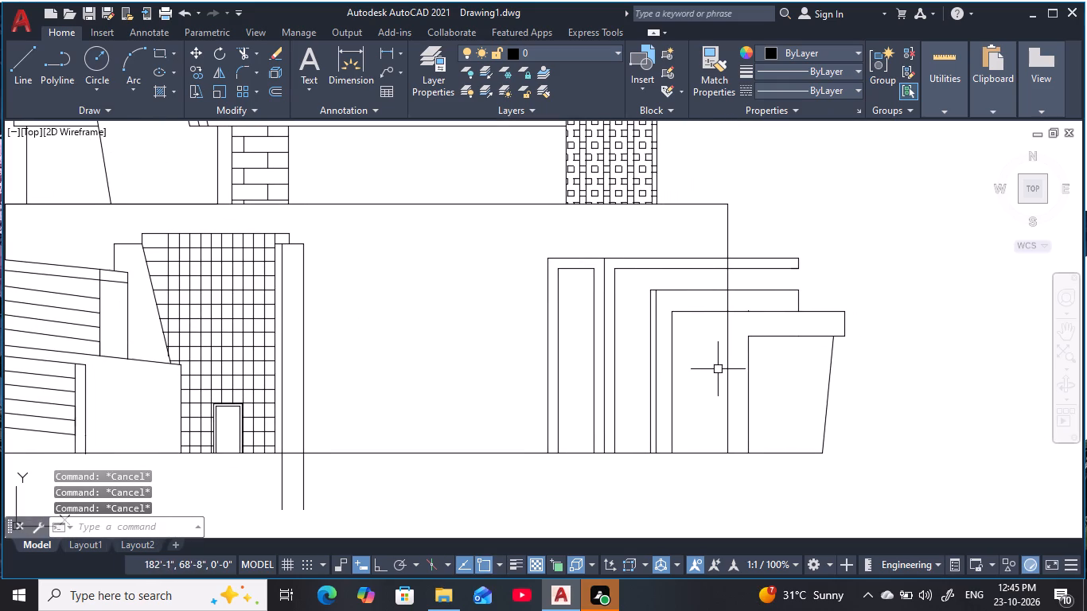
middle_click_drag(715, 365, 723, 403)
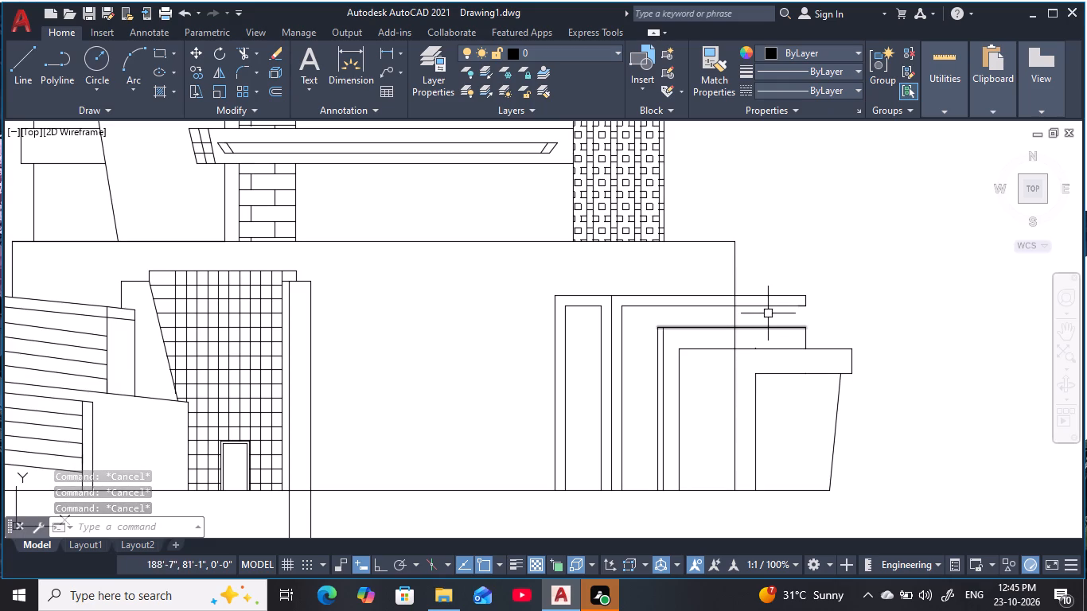
key("Escape")
scroll(766, 312, "up", 1)
key("Escape")
key("Escape")
type("tr")
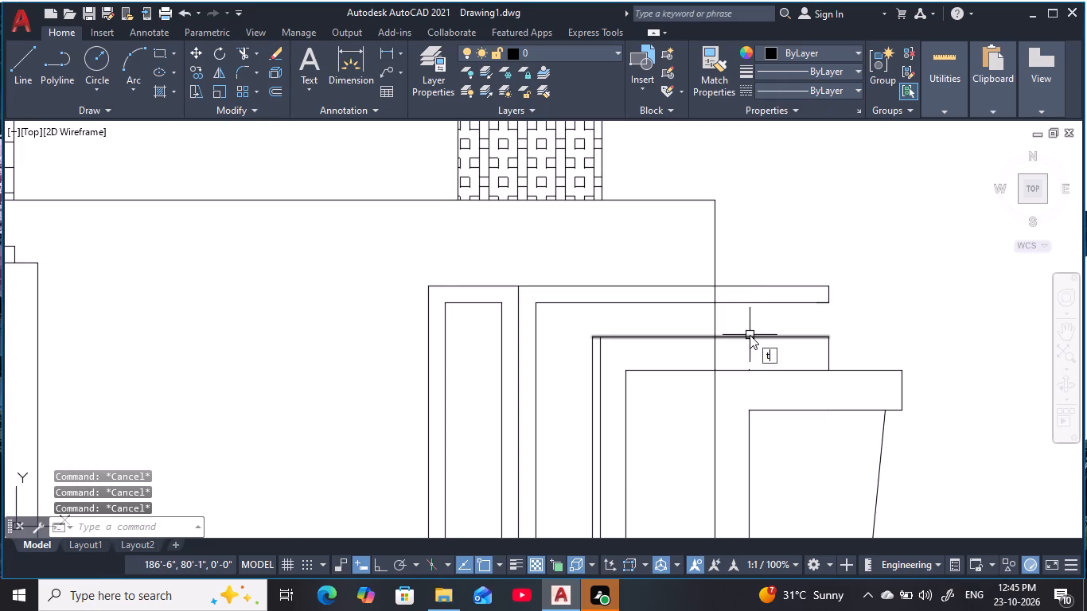
key("space")
left_click_drag(746, 353, 695, 358)
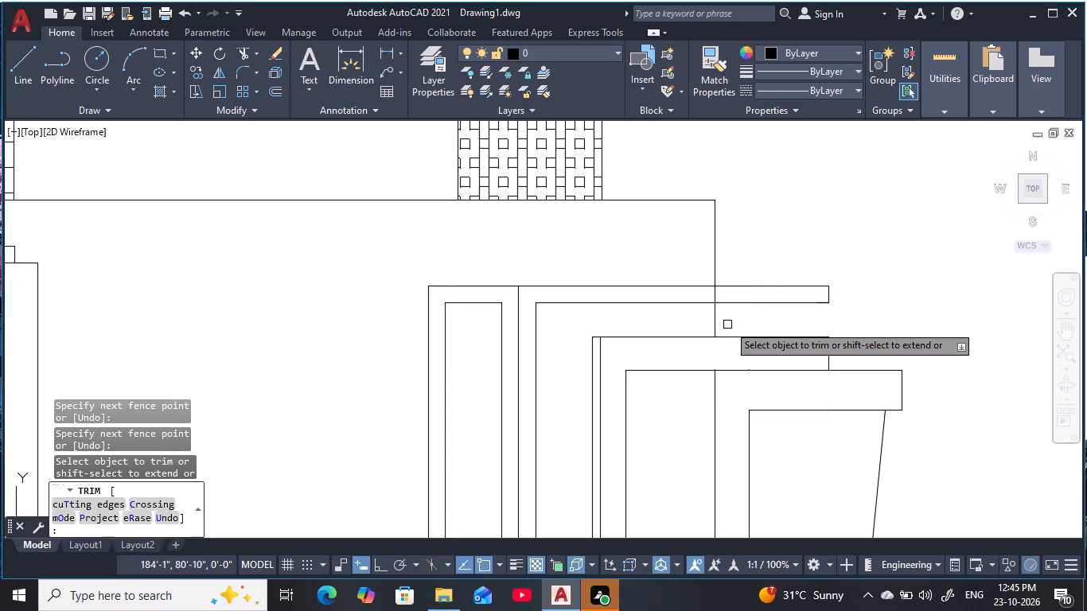
left_click_drag(750, 321, 695, 324)
scroll(710, 329, "down", 1)
middle_click_drag(711, 329, 741, 325)
scroll(746, 303, "up", 3)
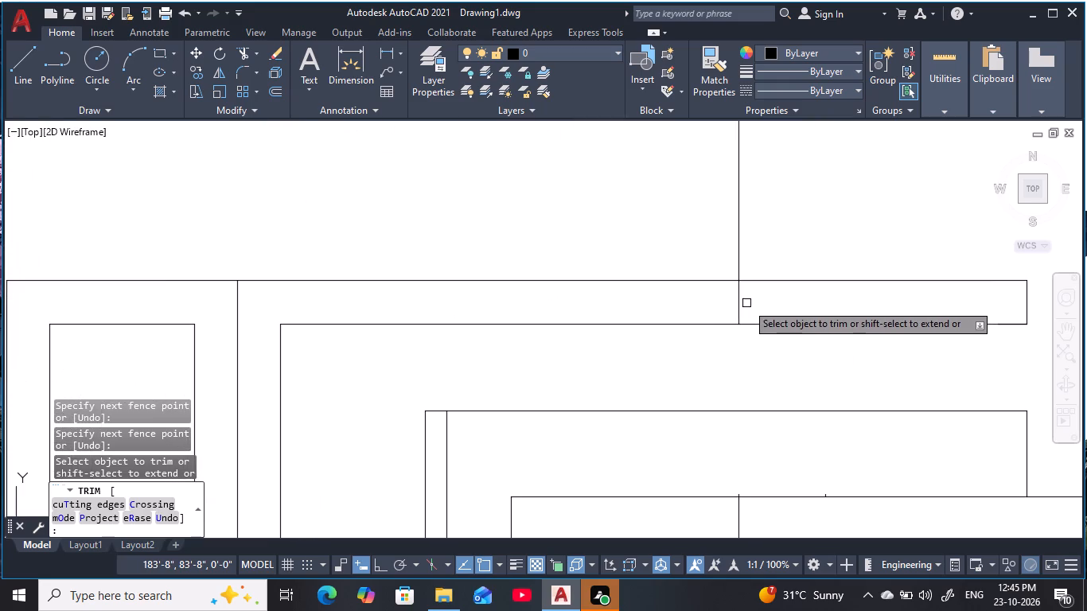
left_click_drag(746, 303, 707, 309)
scroll(777, 373, "down", 2)
middle_click_drag(777, 373, 732, 328)
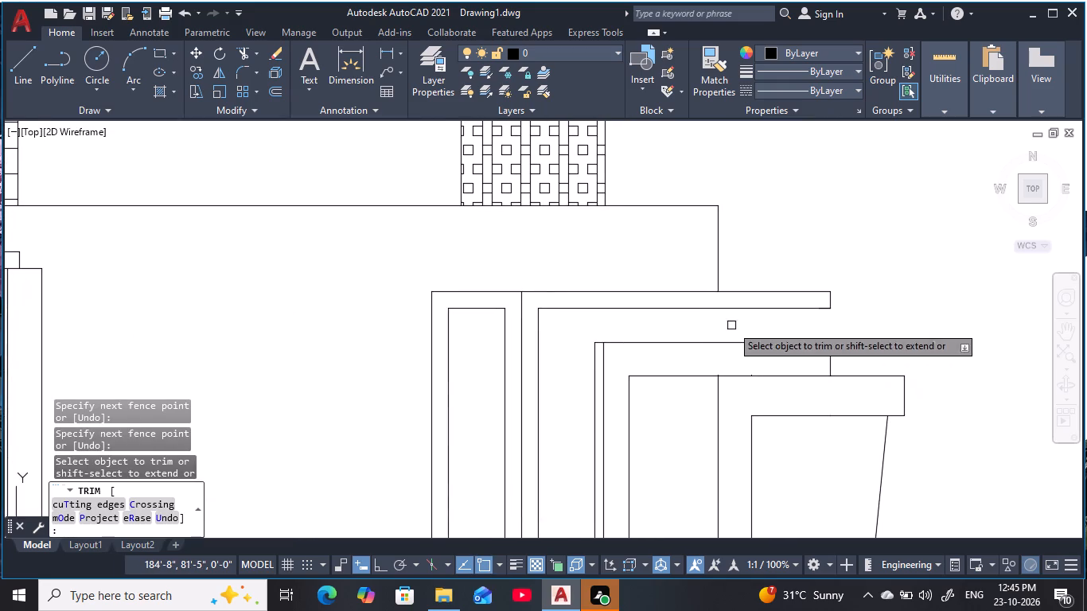
middle_click_drag(662, 329, 711, 256)
scroll(745, 296, "down", 2)
middle_click_drag(746, 300, 734, 253)
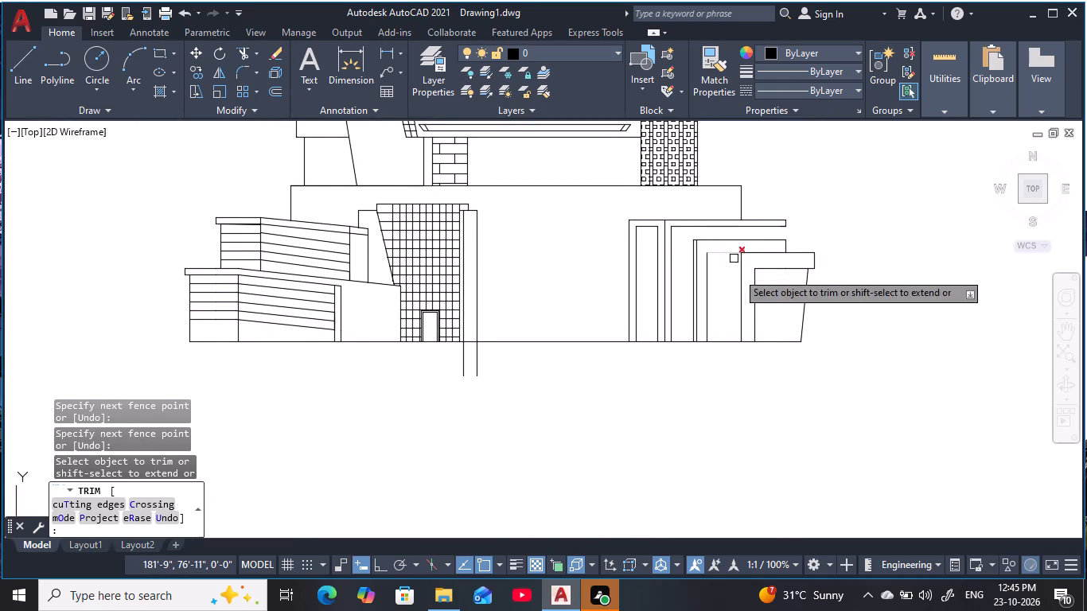
key("Escape")
key("Escape")
scroll(724, 286, "up", 1)
key("Escape")
middle_click_drag(724, 286, 736, 321)
key("Escape")
key("Escape")
key("Escape")
key("Escape")
key("Escape")
key("Escape")
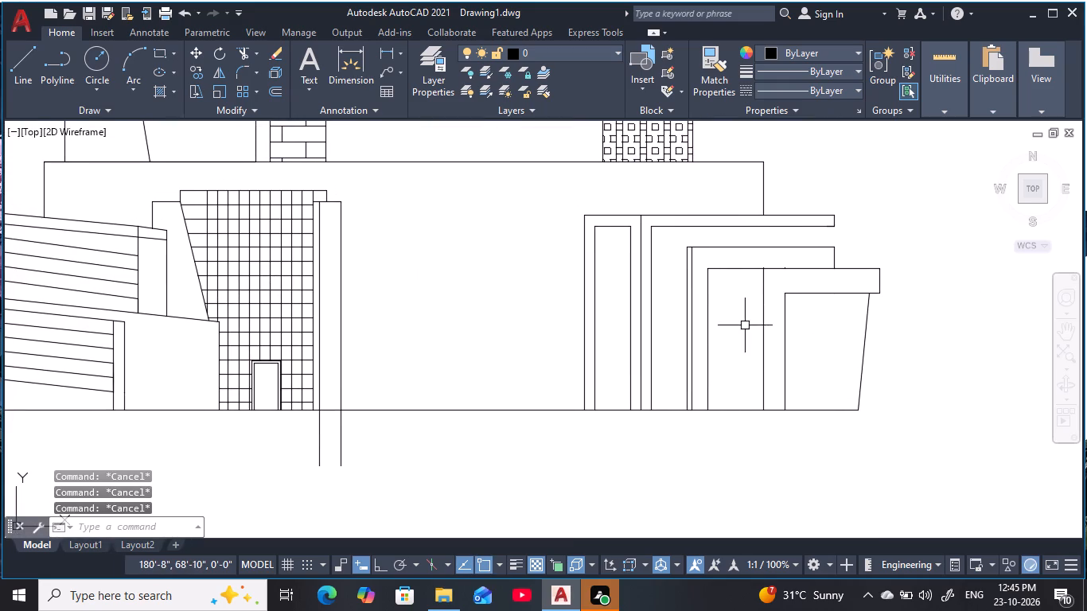
key("Escape")
key("Escape")
Trim the capped column's vertical lines that extend below the ground line.
type("tr")
key("space")
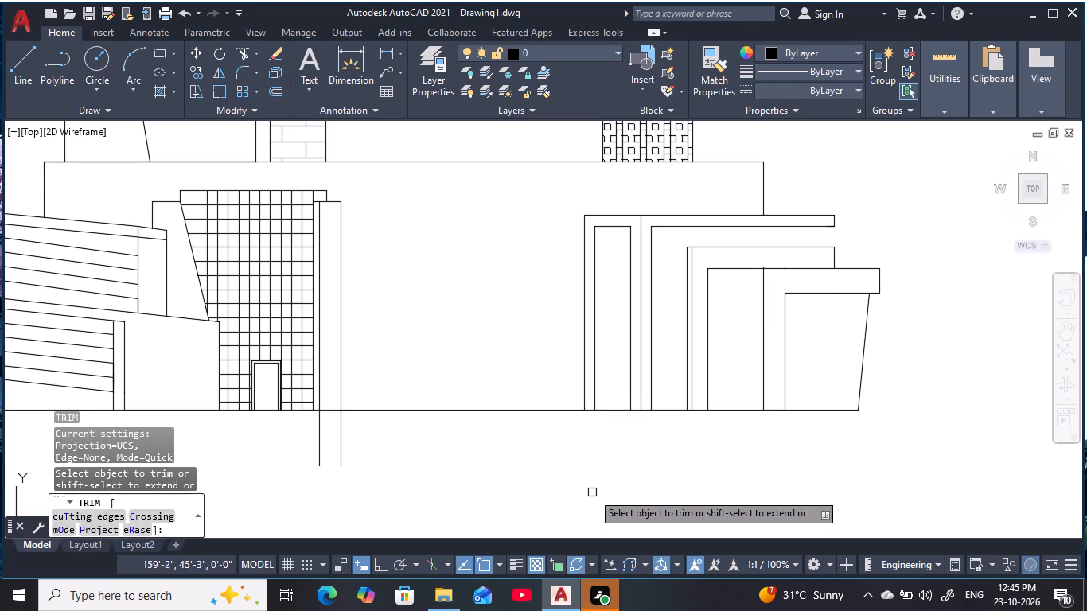
left_click_drag(391, 436, 286, 451)
scroll(348, 447, "down", 2)
middle_click_drag(380, 451, 414, 446)
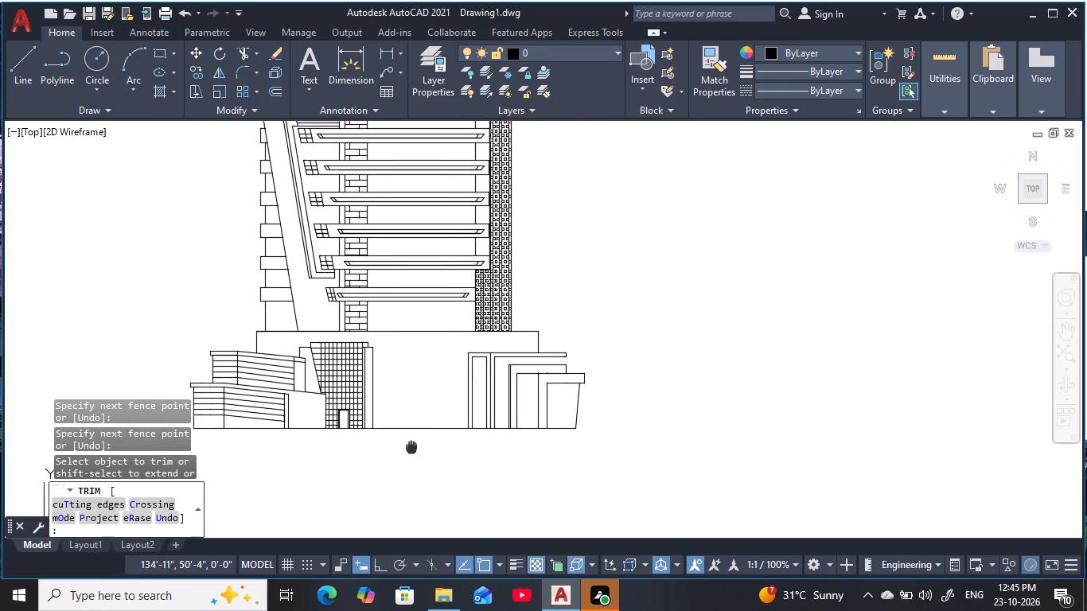
middle_click_drag(414, 446, 472, 451)
scroll(490, 403, "up", 1)
middle_click_drag(490, 403, 513, 394)
key("Escape")
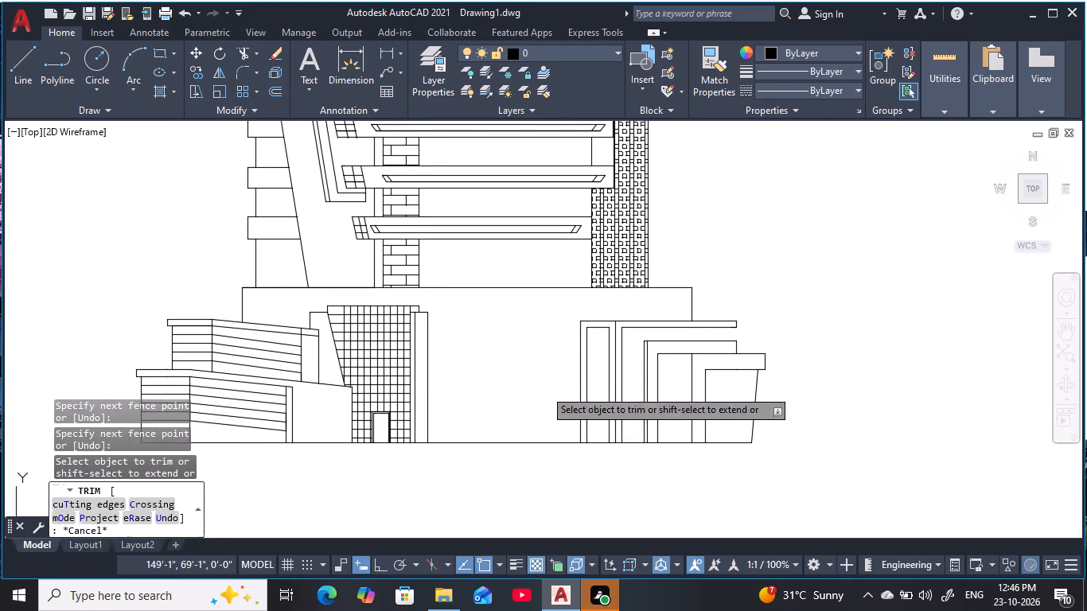
key("Escape")
key("Escape")
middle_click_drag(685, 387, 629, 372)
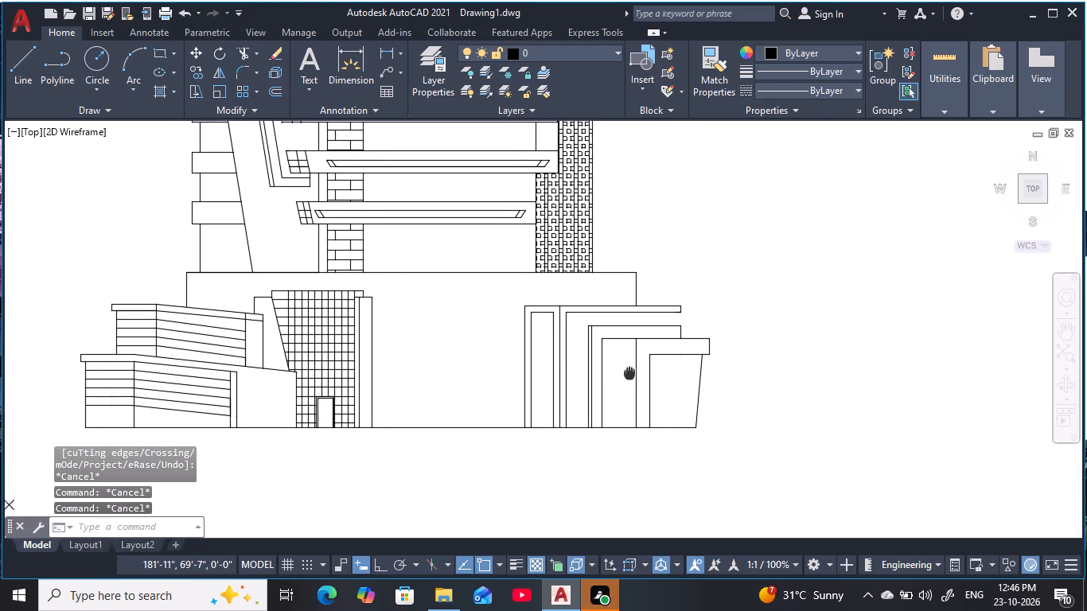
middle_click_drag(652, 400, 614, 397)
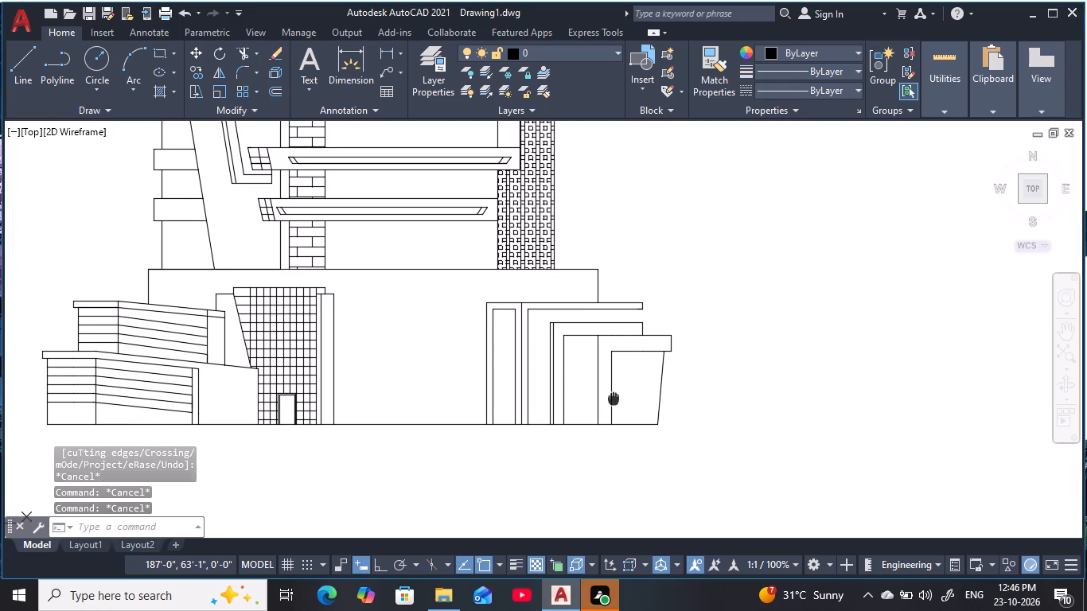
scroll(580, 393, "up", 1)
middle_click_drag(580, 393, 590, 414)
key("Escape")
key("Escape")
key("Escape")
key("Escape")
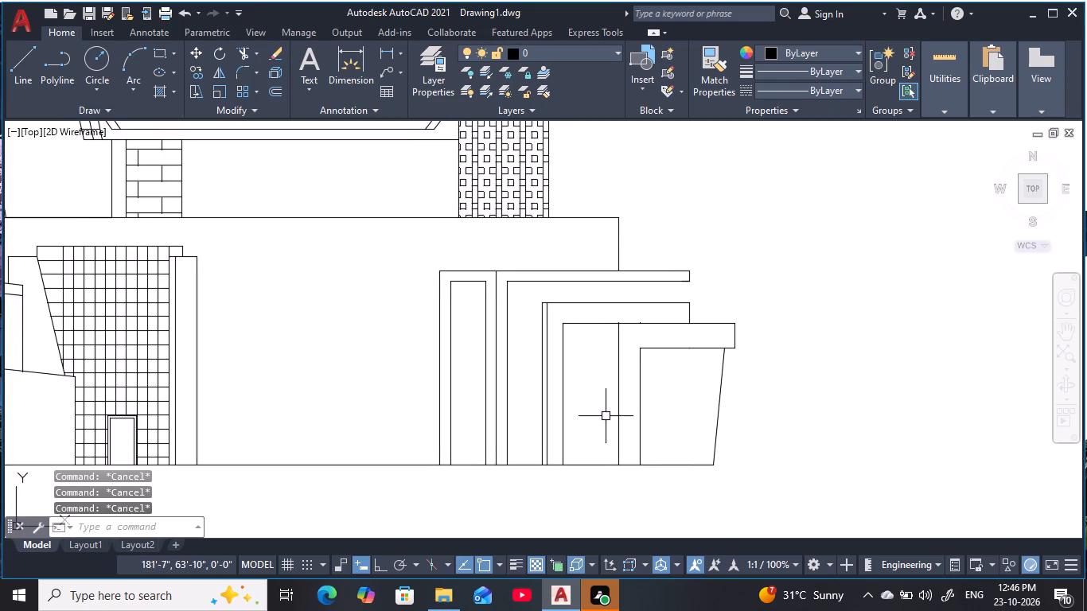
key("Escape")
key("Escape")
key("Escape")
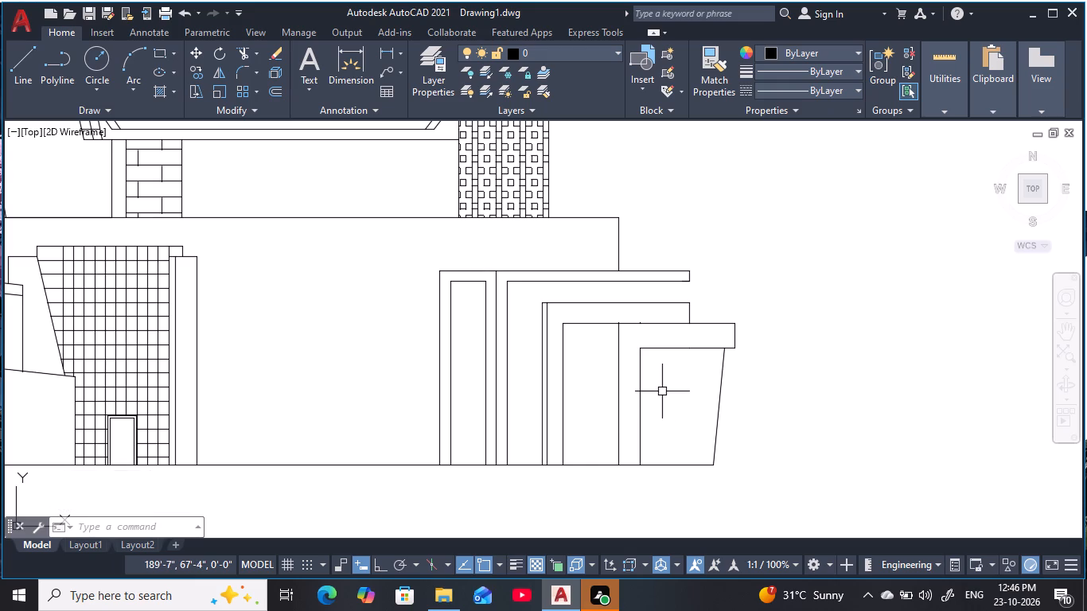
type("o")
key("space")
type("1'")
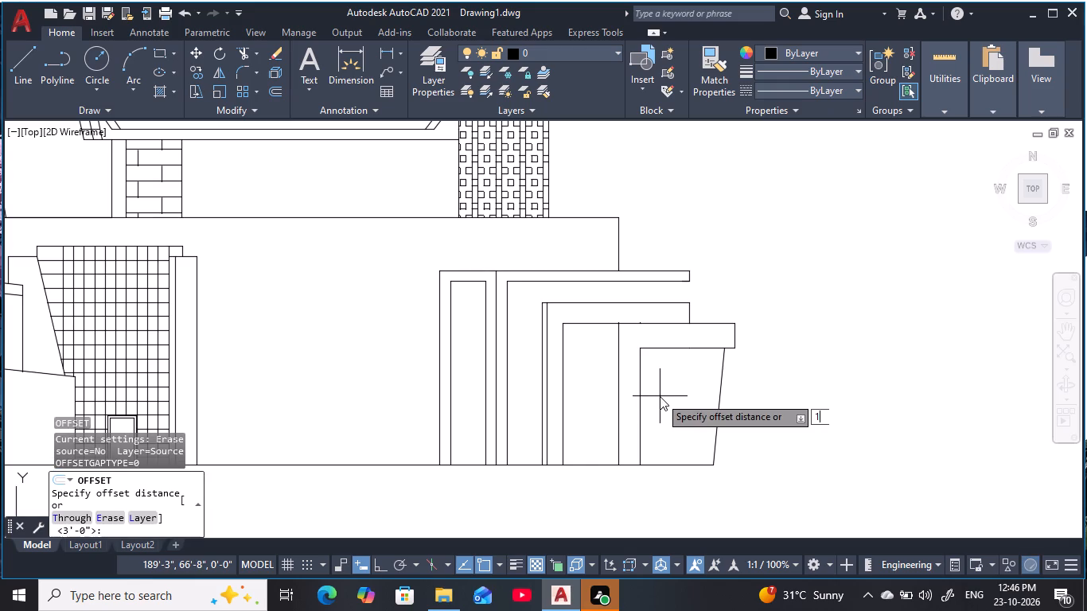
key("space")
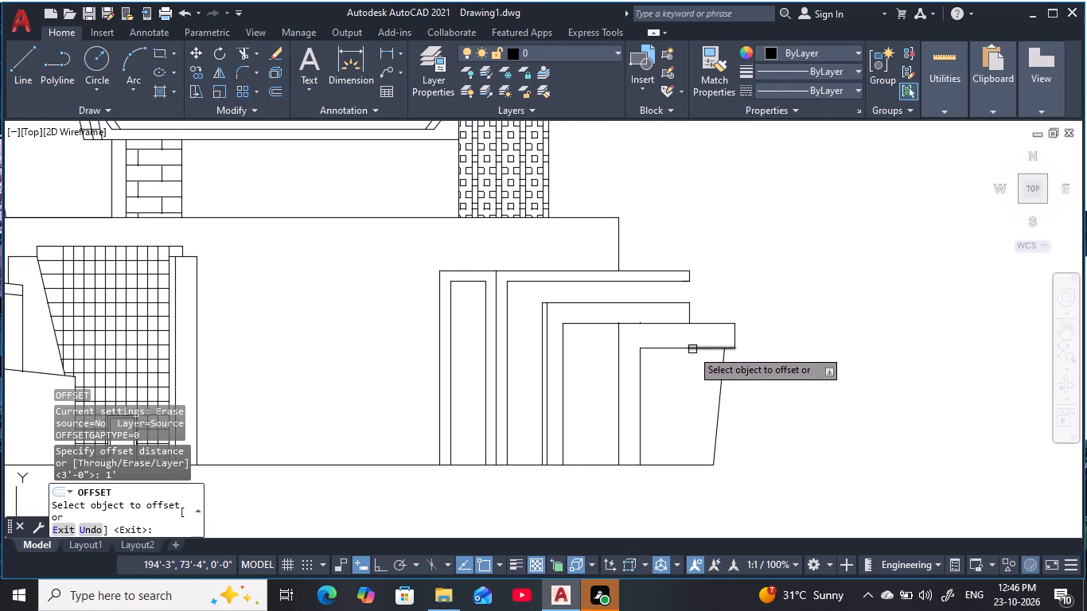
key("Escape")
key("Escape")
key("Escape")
Join the two collinear segments of the lowest ledge's underside into one line.
left_click(669, 349)
left_click(703, 349)
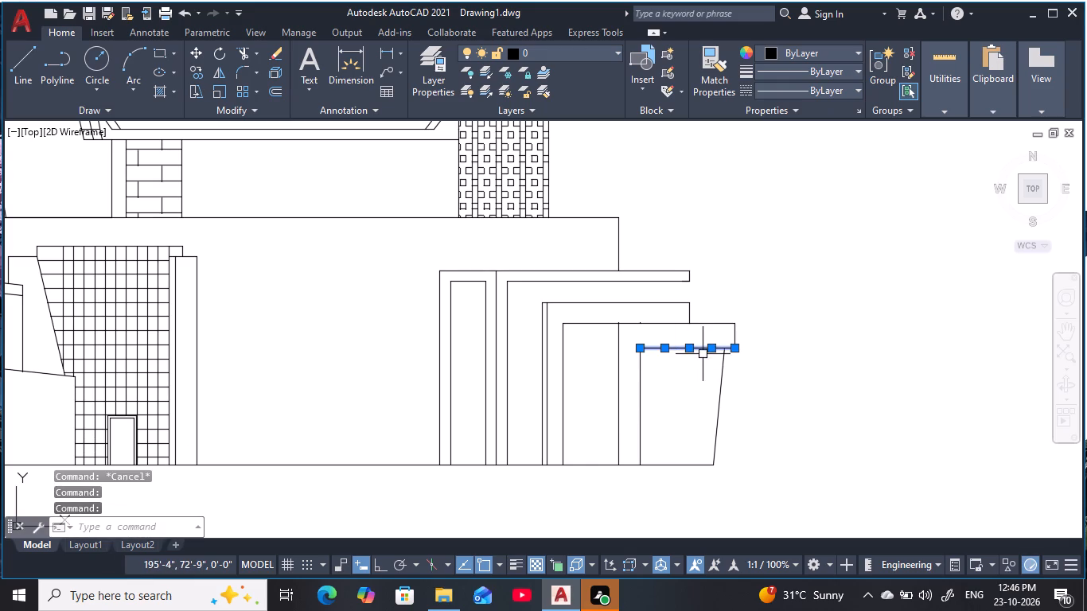
key("j")
key("space")
key("Escape")
key("Escape")
key("Escape")
key("Escape")
key("Escape")
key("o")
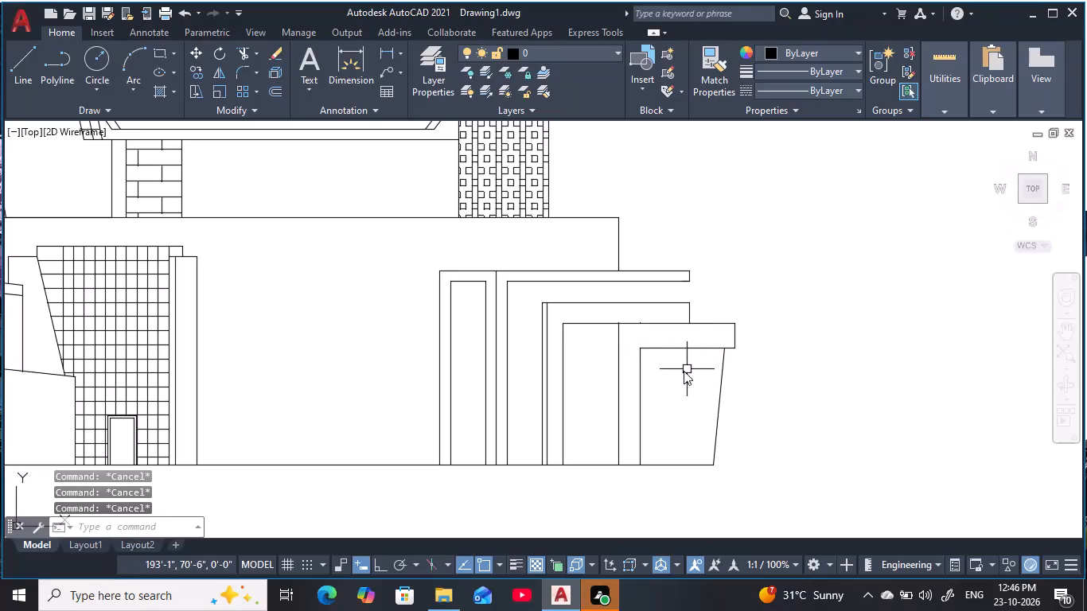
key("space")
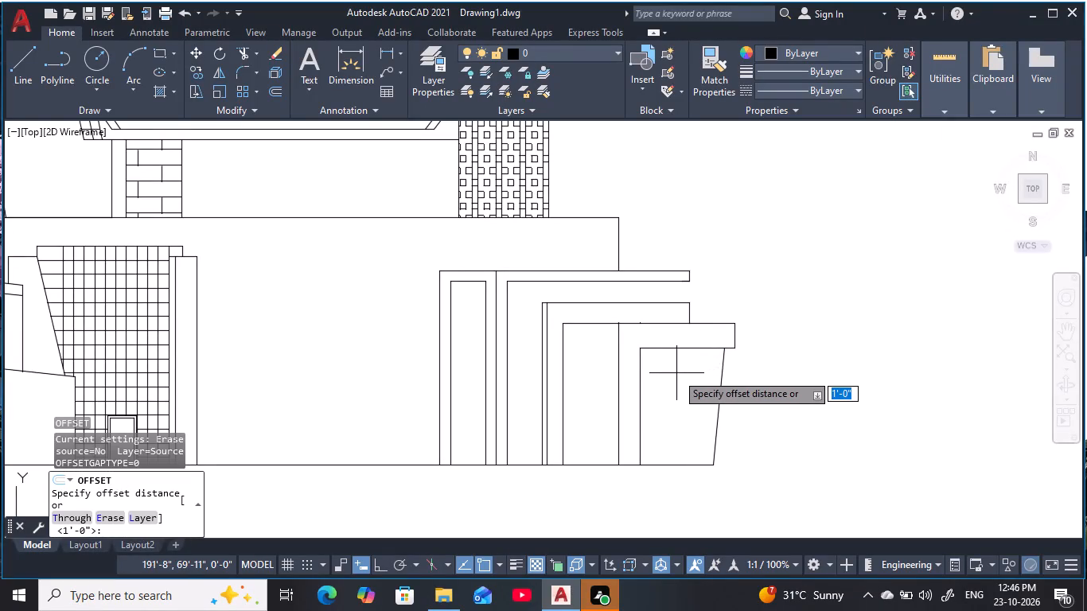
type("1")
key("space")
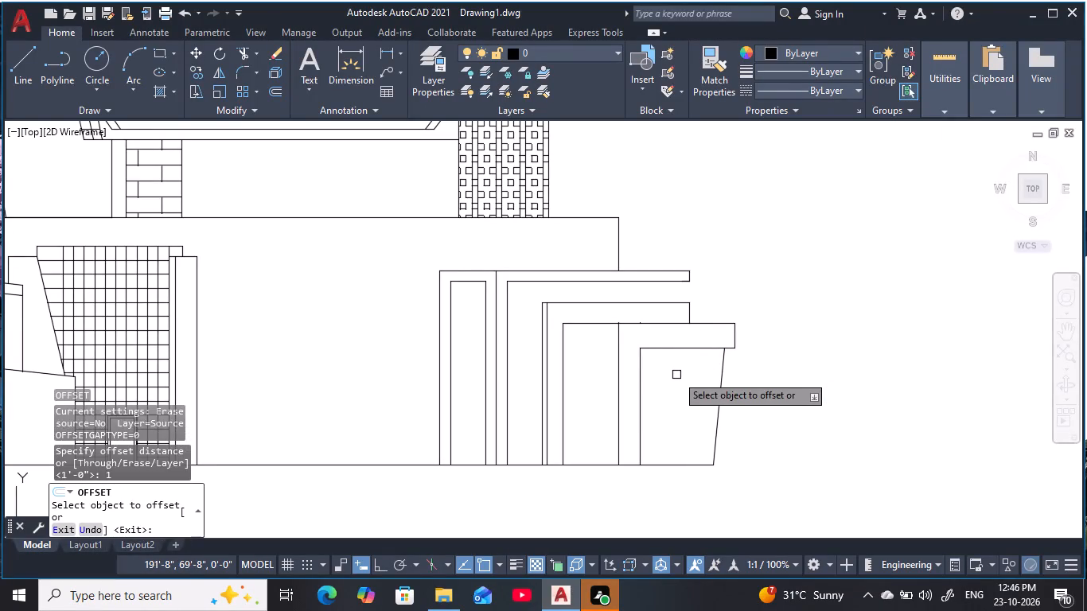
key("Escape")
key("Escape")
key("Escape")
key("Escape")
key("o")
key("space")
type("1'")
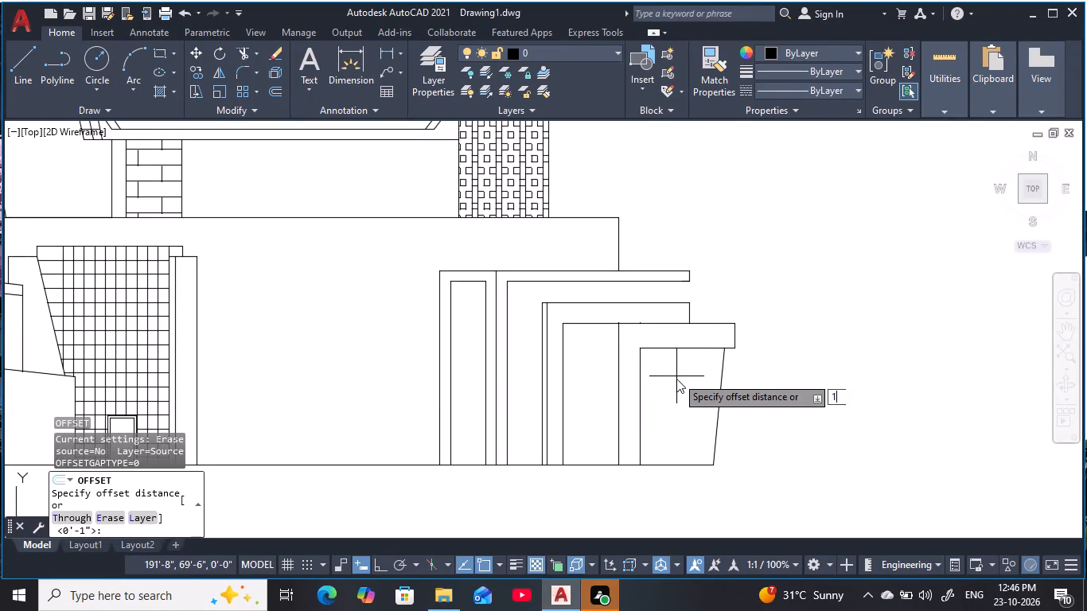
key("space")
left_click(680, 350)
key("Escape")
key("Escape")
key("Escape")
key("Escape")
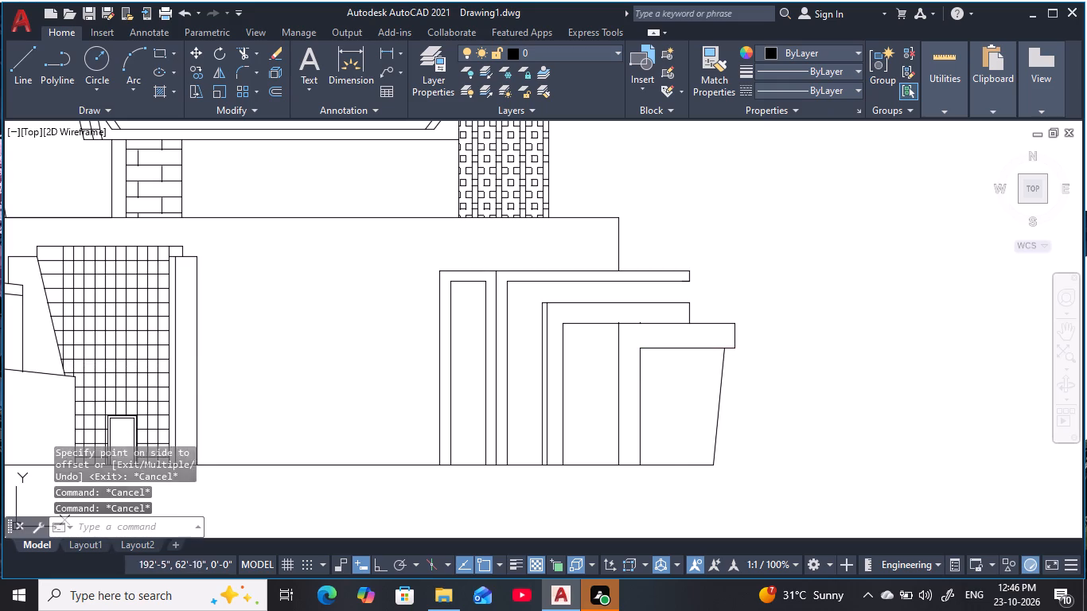
Offset the lowest ledge's underside line downward five times at 3' spacing to just above the ground line.
key("Escape")
key("o")
key("space")
type("3'")
key("space")
left_click(685, 349)
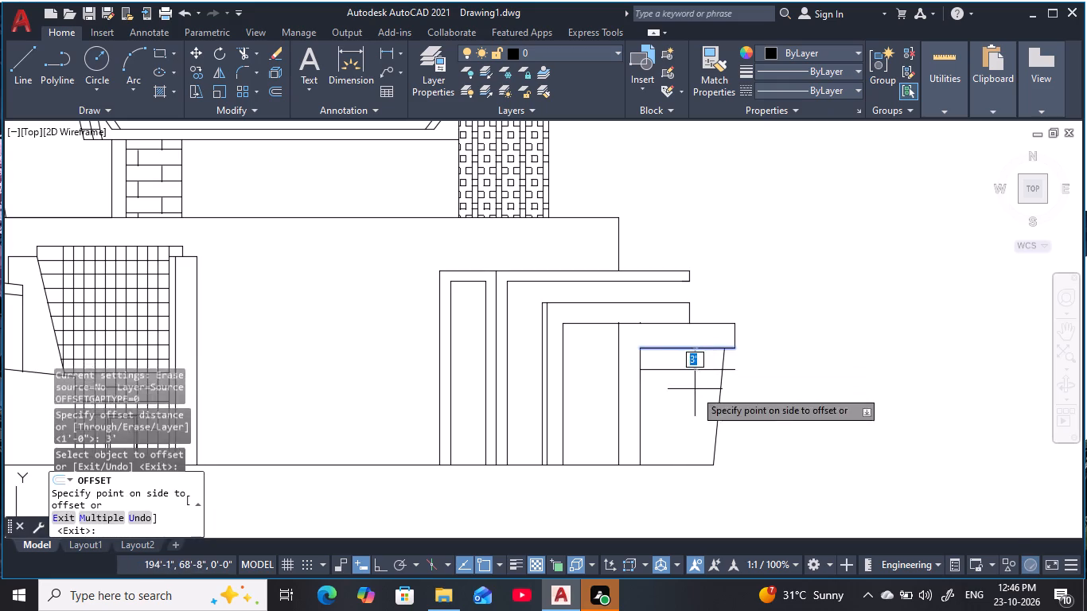
left_click(699, 422)
left_click(678, 371)
left_click(690, 434)
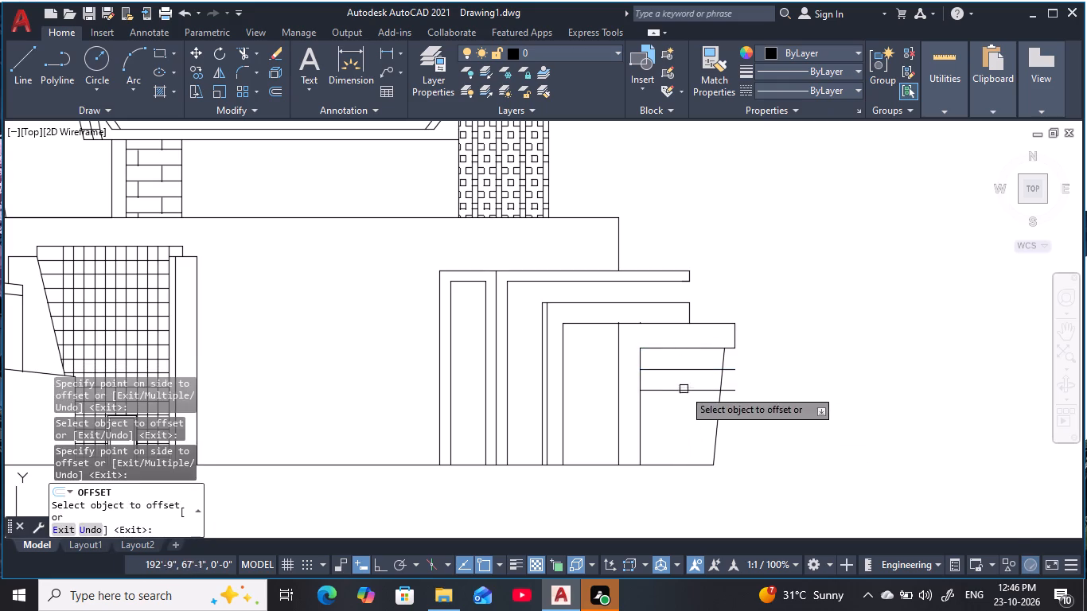
left_click(684, 389)
left_click(691, 448)
left_click(691, 412)
left_click(699, 457)
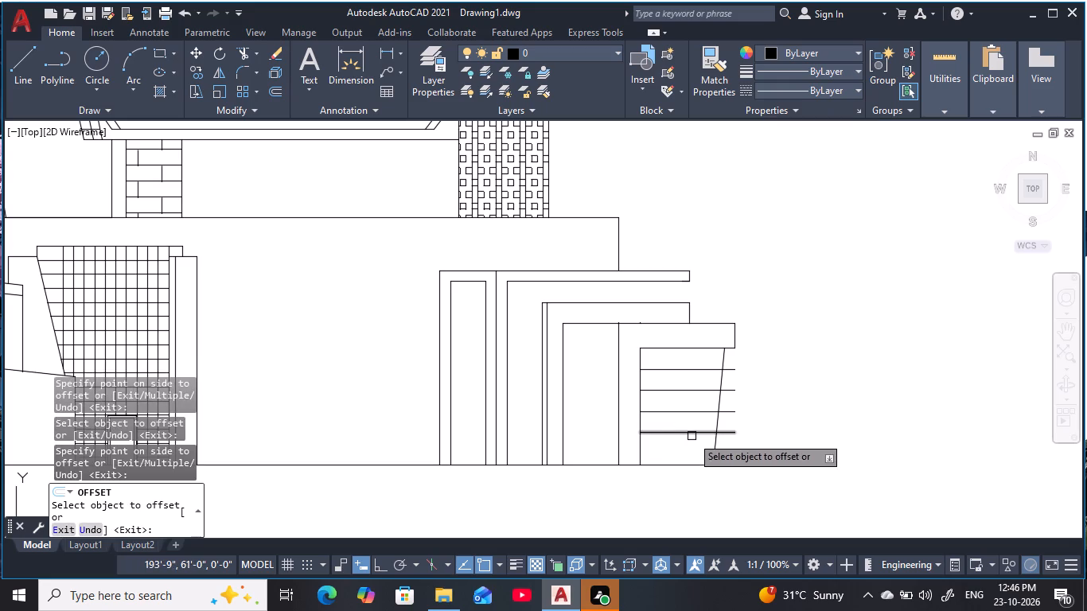
left_click(692, 436)
left_click(696, 467)
key("Escape")
key("Escape")
key("Escape")
key("Escape")
key("Escape")
Trim the ends of the five horizontal band lines that extend past the wall's sloped end.
type("tr")
key("space")
left_click_drag(725, 368, 729, 390)
key("ctrl+z")
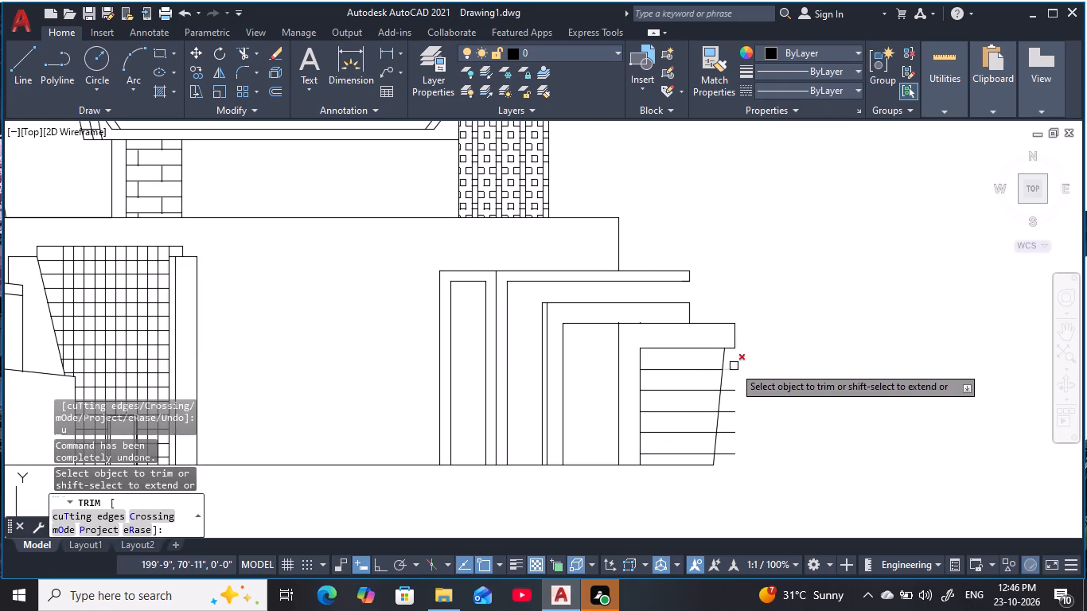
left_click_drag(734, 366, 727, 469)
left_click_drag(725, 470, 724, 410)
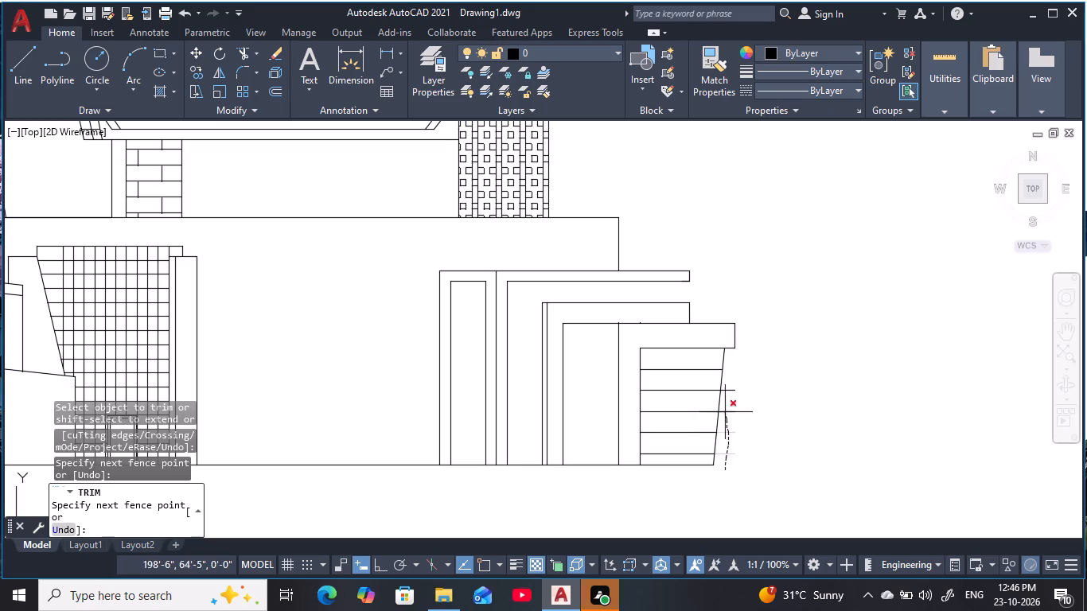
left_click_drag(724, 410, 728, 390)
key("Escape")
key("Escape")
key("Escape")
key("Escape")
key("Escape")
key("Escape")
key("Escape")
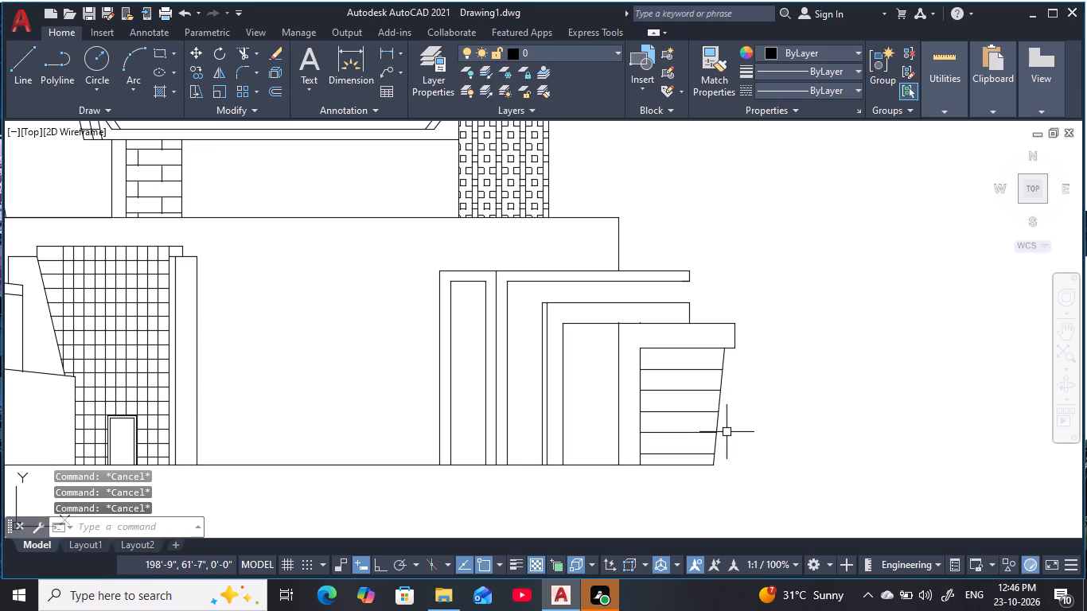
key("Escape")
key("Escape")
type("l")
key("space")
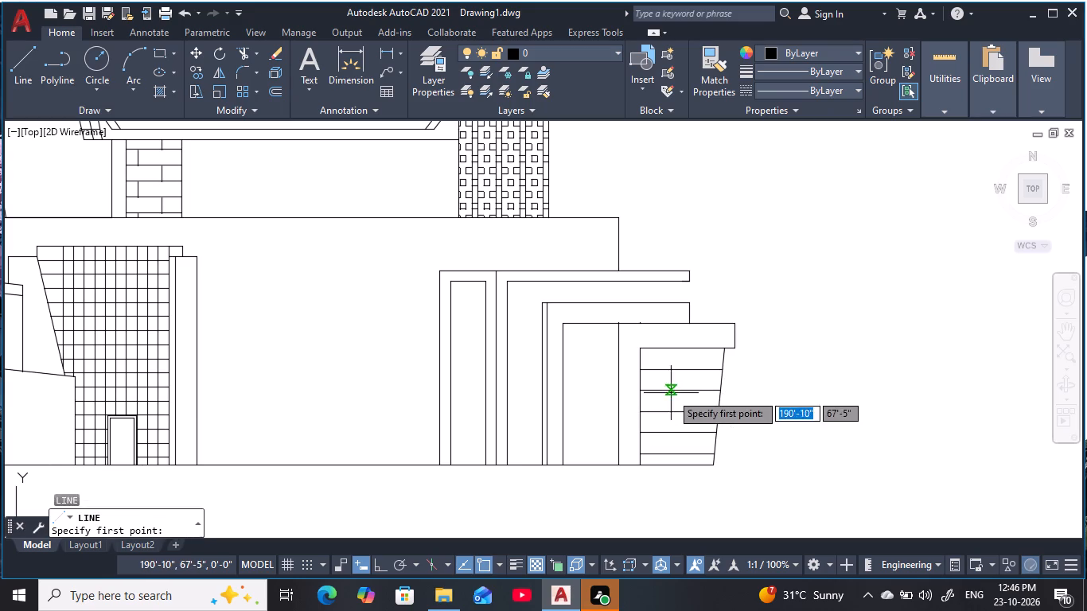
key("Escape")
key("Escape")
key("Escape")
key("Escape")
Offset the banded wall's left vertical edge inward twice at 4' spacing to divide the bands into a grid.
key("o")
key("space")
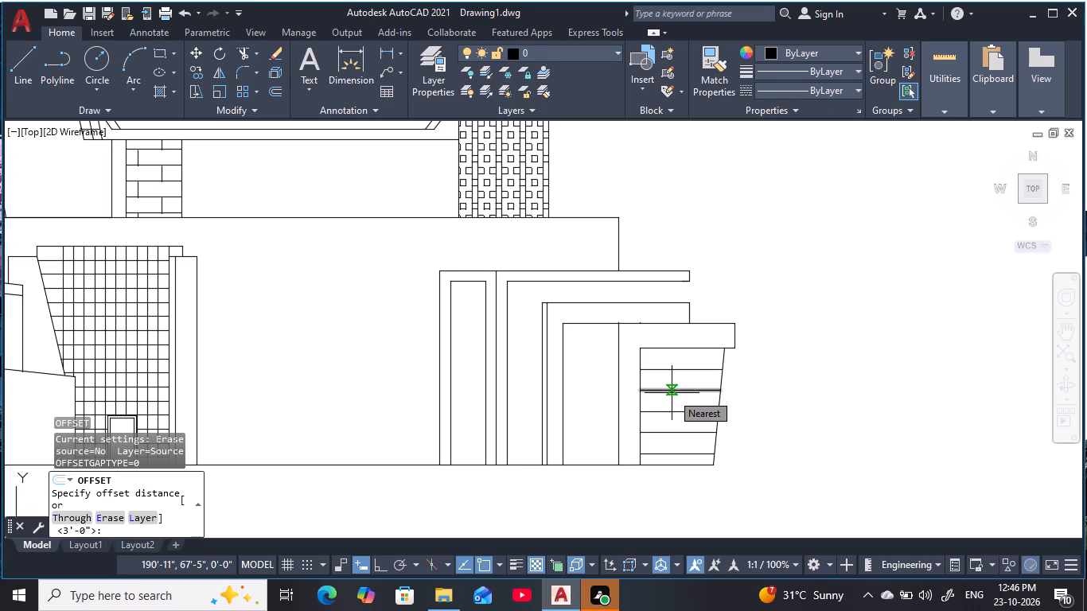
type("4'")
key("space")
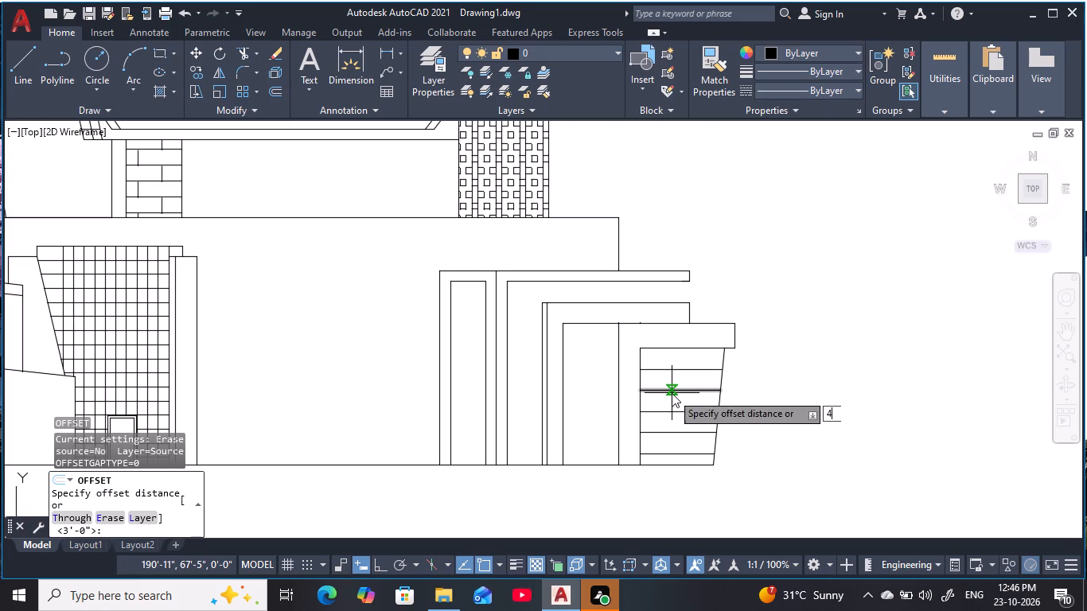
left_click(644, 385)
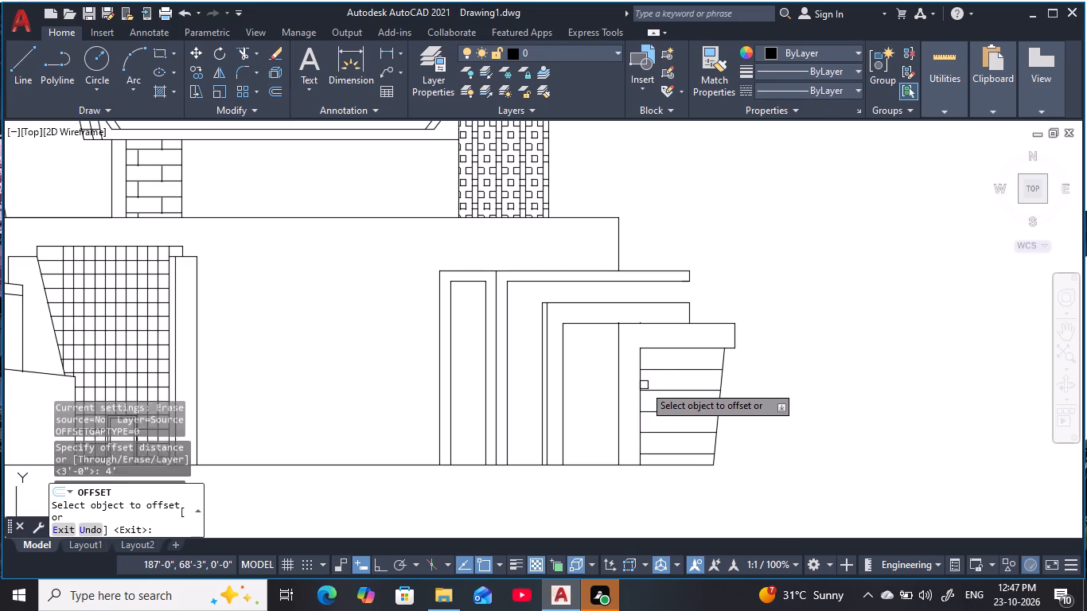
left_click(641, 385)
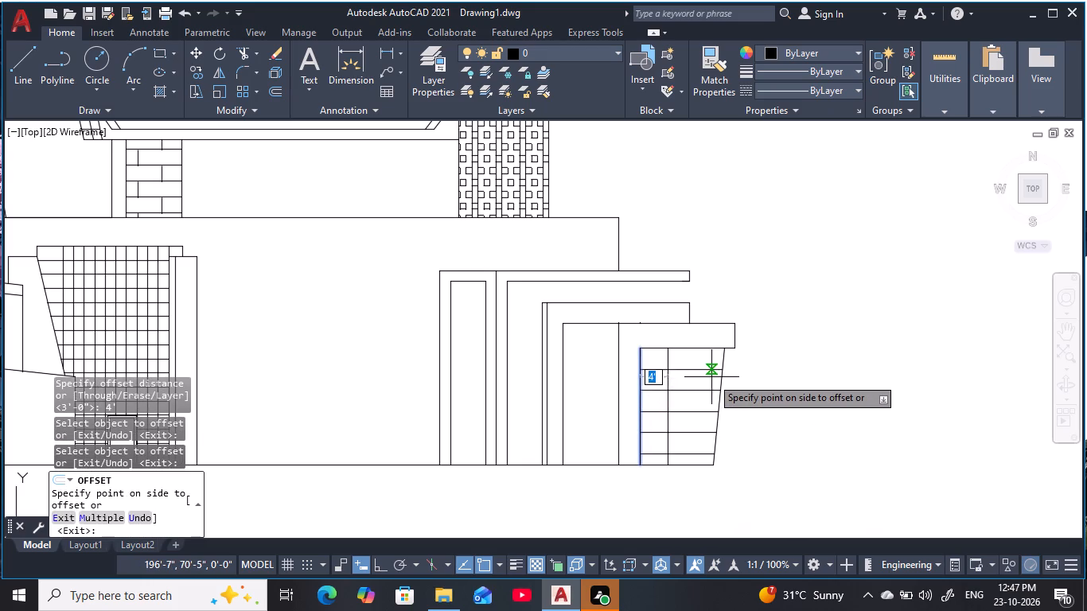
type("m")
key("space")
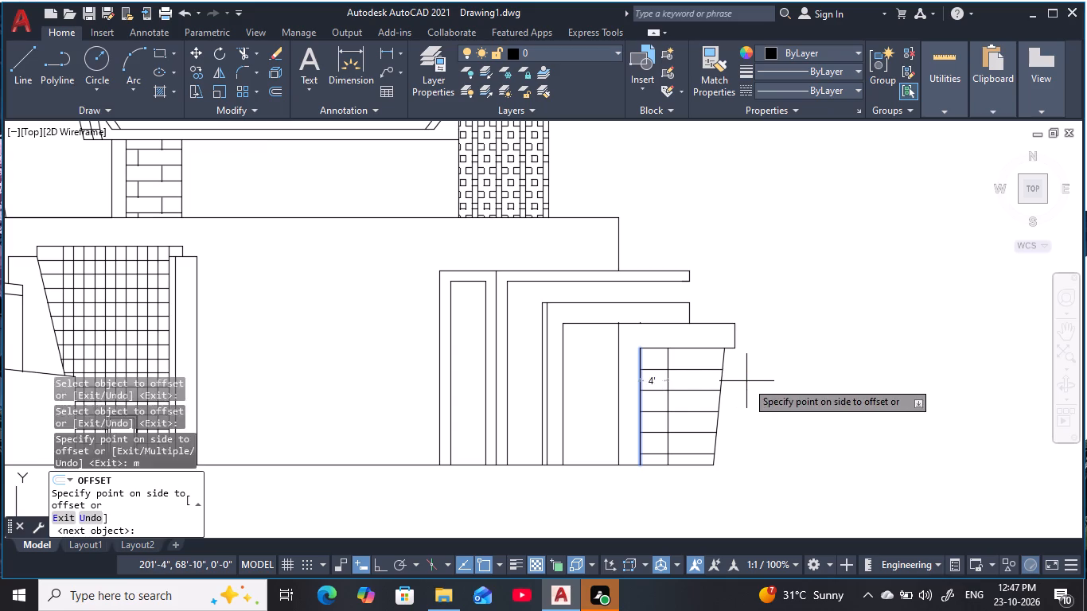
left_click(746, 381)
left_click(757, 381)
key("Escape")
key("Escape")
key("Escape")
key("Escape")
key("Escape")
key("Escape")
scroll(746, 430, "down", 1)
middle_click_drag(746, 430, 779, 422)
key("Escape")
key("Escape")
key("Escape")
key("Escape")
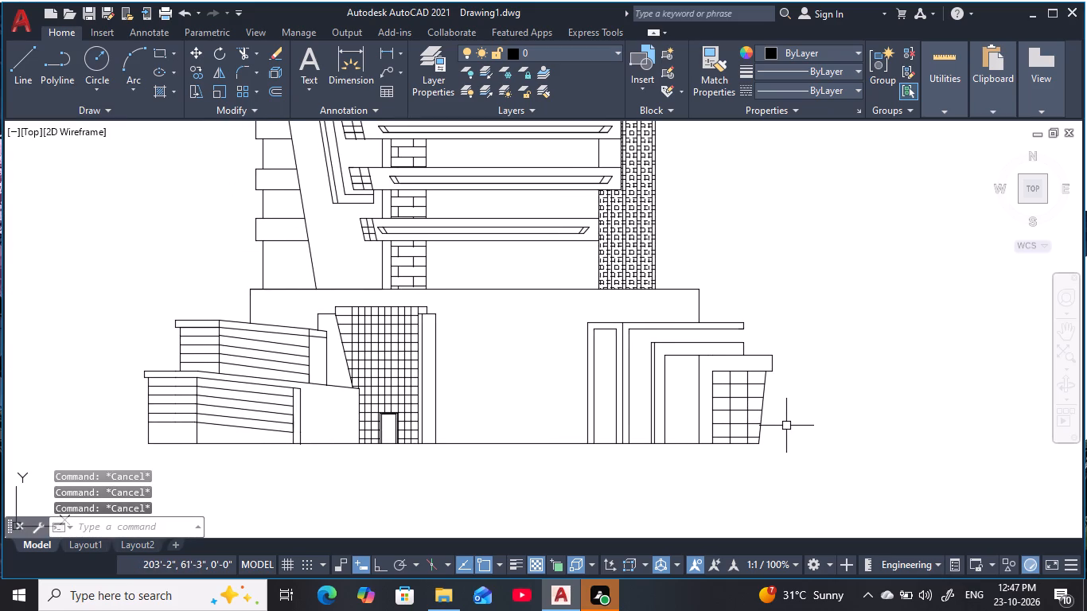
With Ortho on, draw a panel's top edge about 6' long, leftward across the lowest frame's left edge at the ledge underside level, and its left side down to ground.
scroll(675, 418, "up", 2)
middle_click(674, 418)
key("Escape")
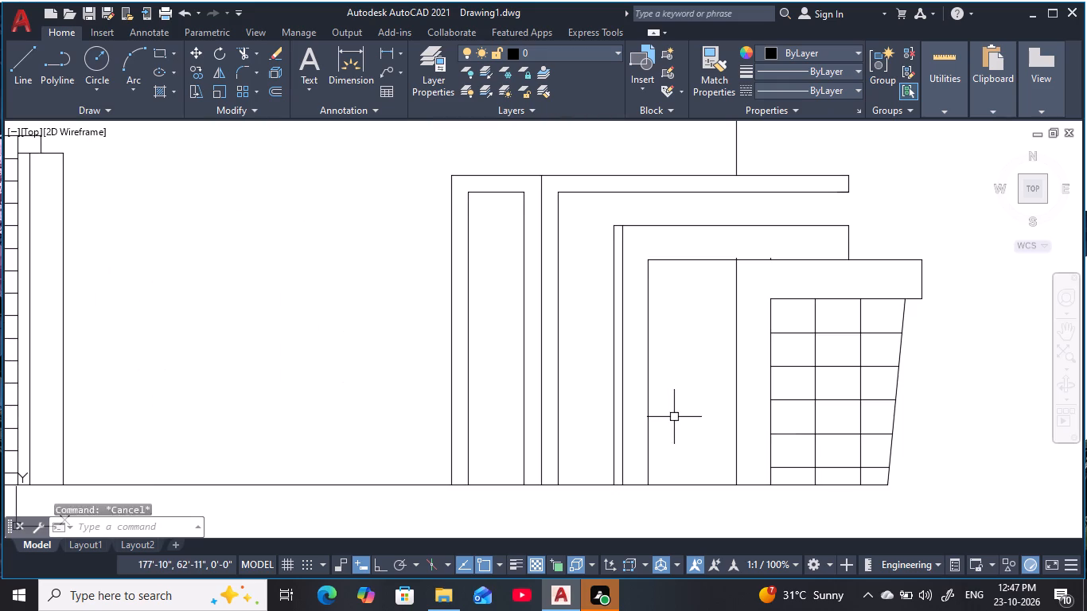
key("Escape")
key("Escape")
key("Escape")
key("Escape")
key("Escape")
key("Escape")
key("Escape")
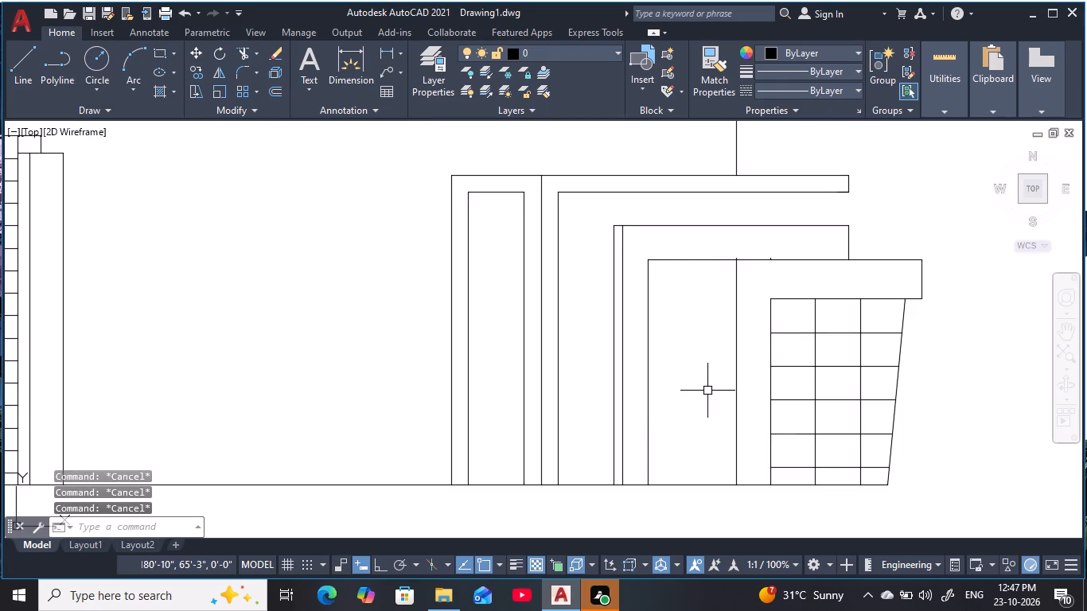
key("Escape")
key("Escape")
type("l")
key("space")
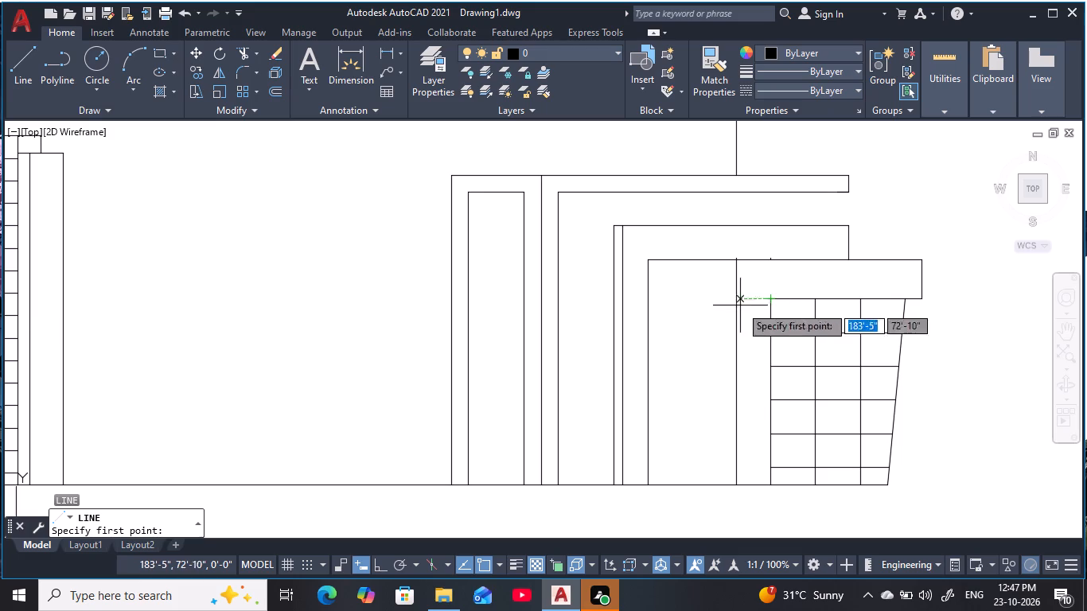
left_click(698, 300)
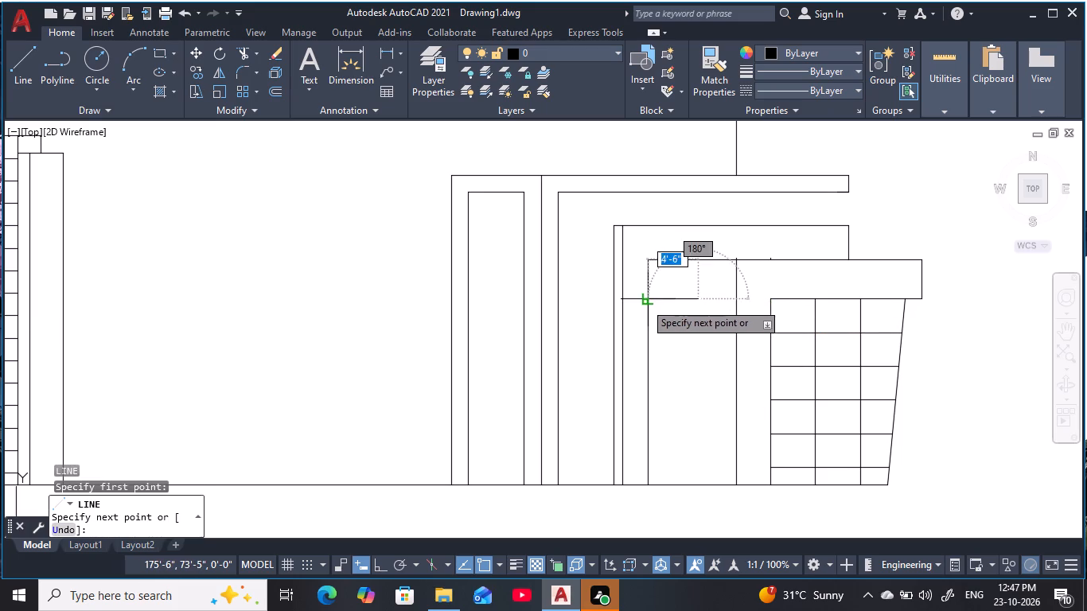
key("F8")
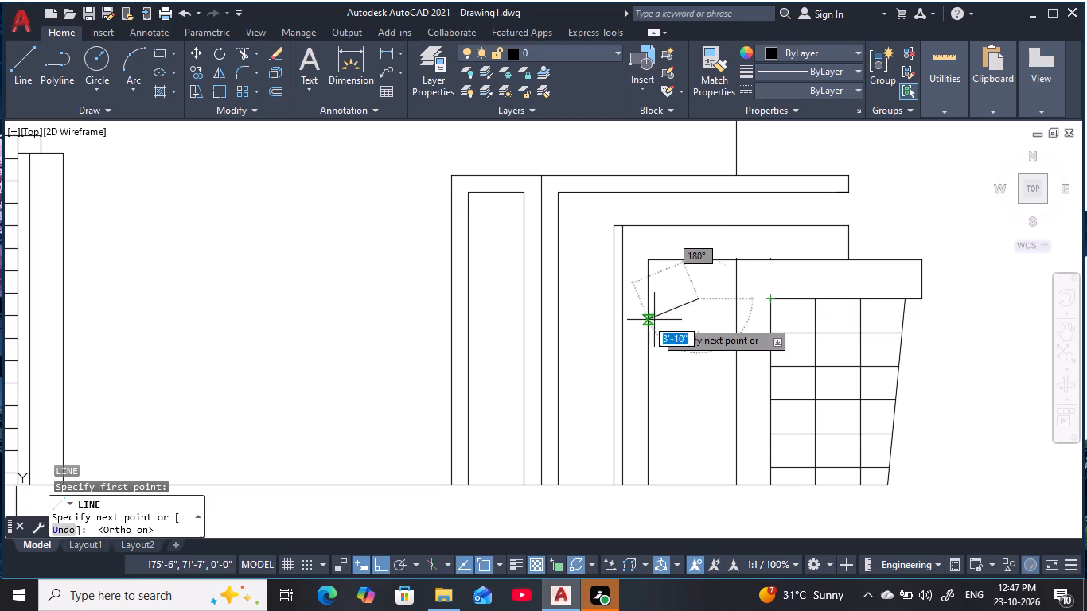
left_click(632, 300)
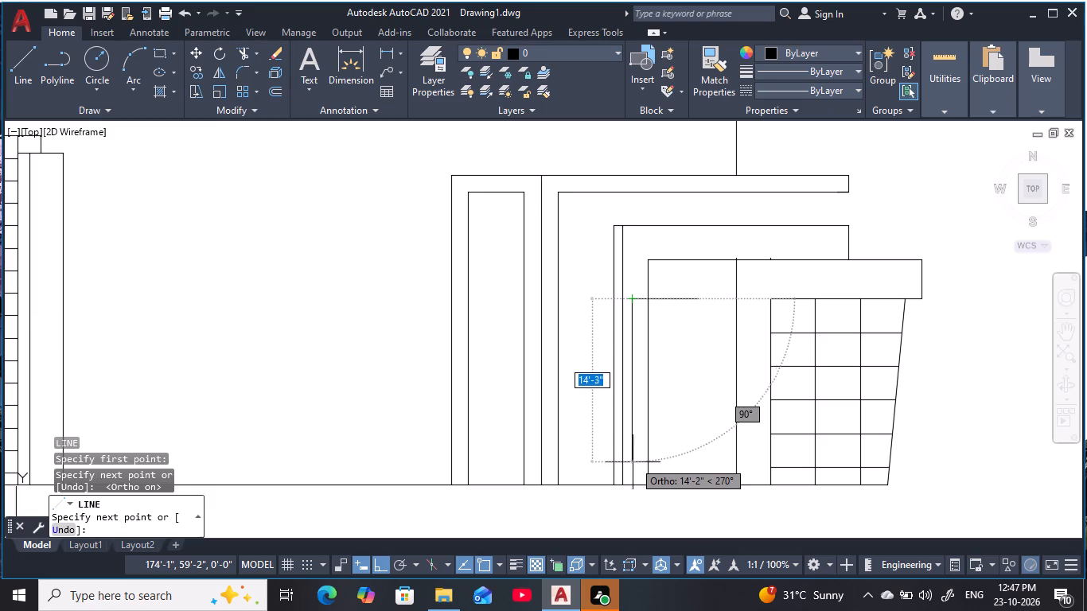
left_click(633, 486)
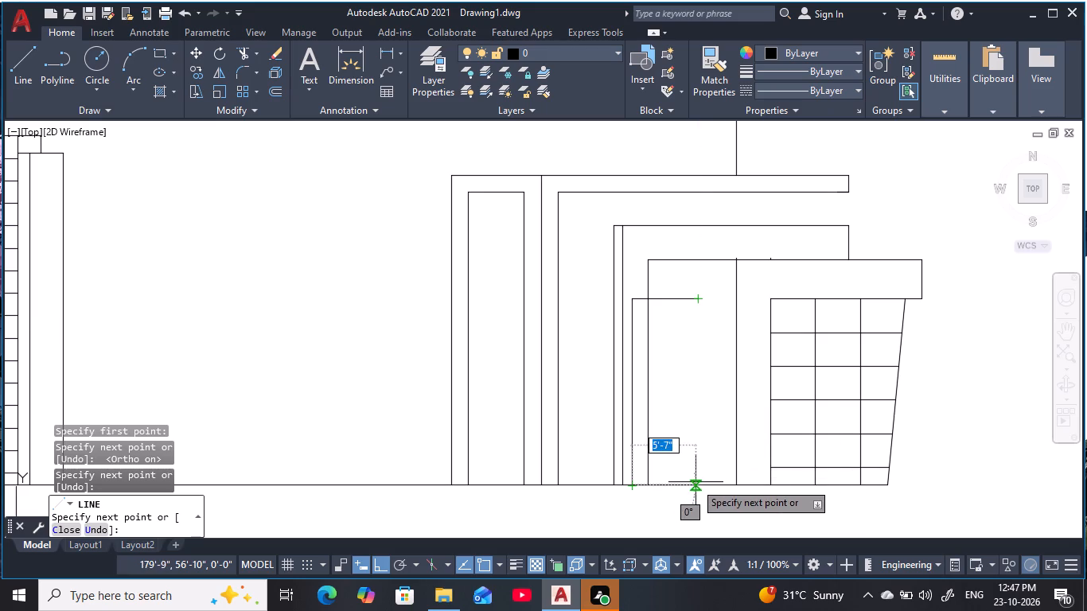
scroll(699, 485, "up", 2)
scroll(695, 474, "down", 1)
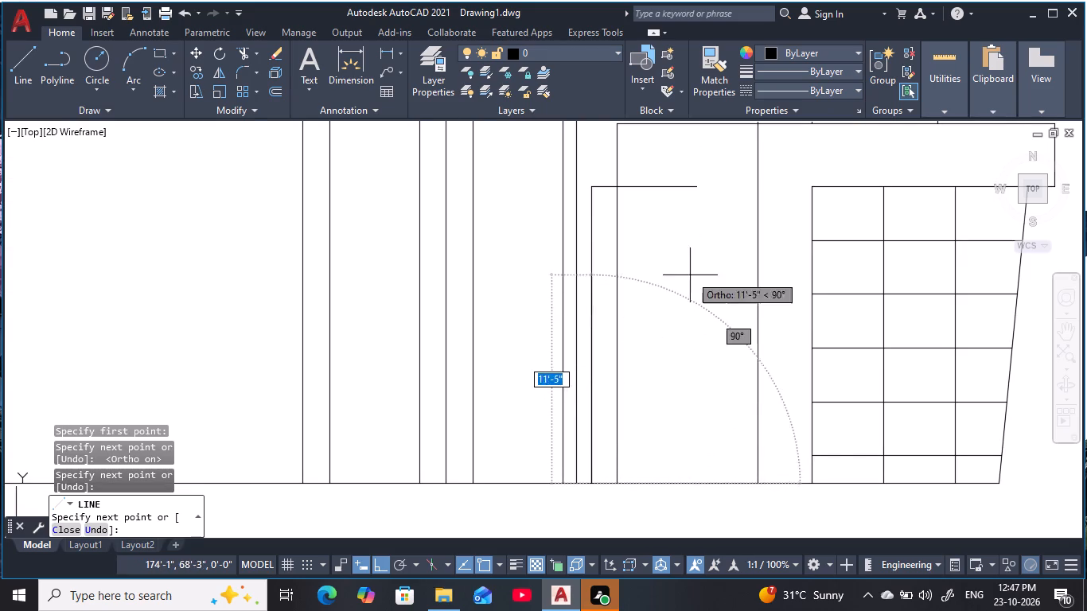
key("Escape")
key("Escape")
key("Escape")
key("Escape")
key("Escape")
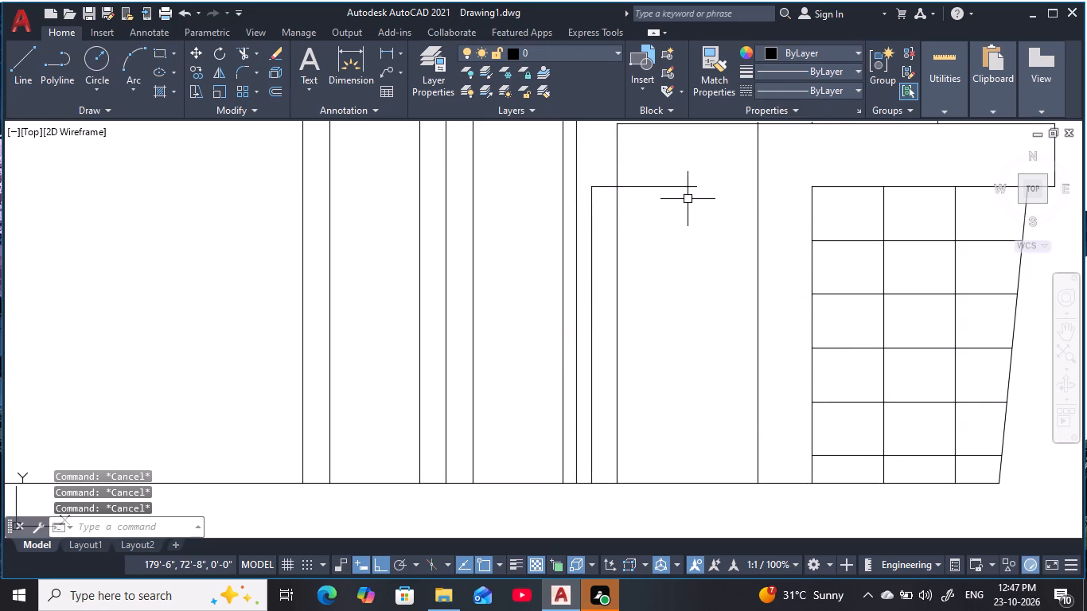
Draw the panel's right side as a vertical line from the top edge's right end down to the ground line.
key("l")
key("space")
left_click(695, 185)
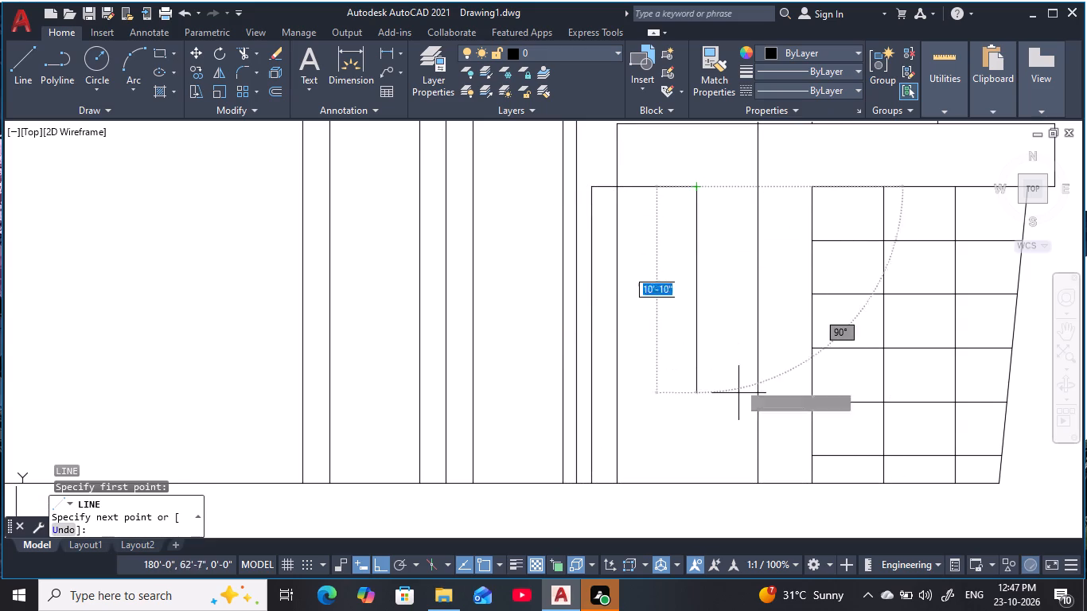
left_click(699, 485)
key("Escape")
key("Escape")
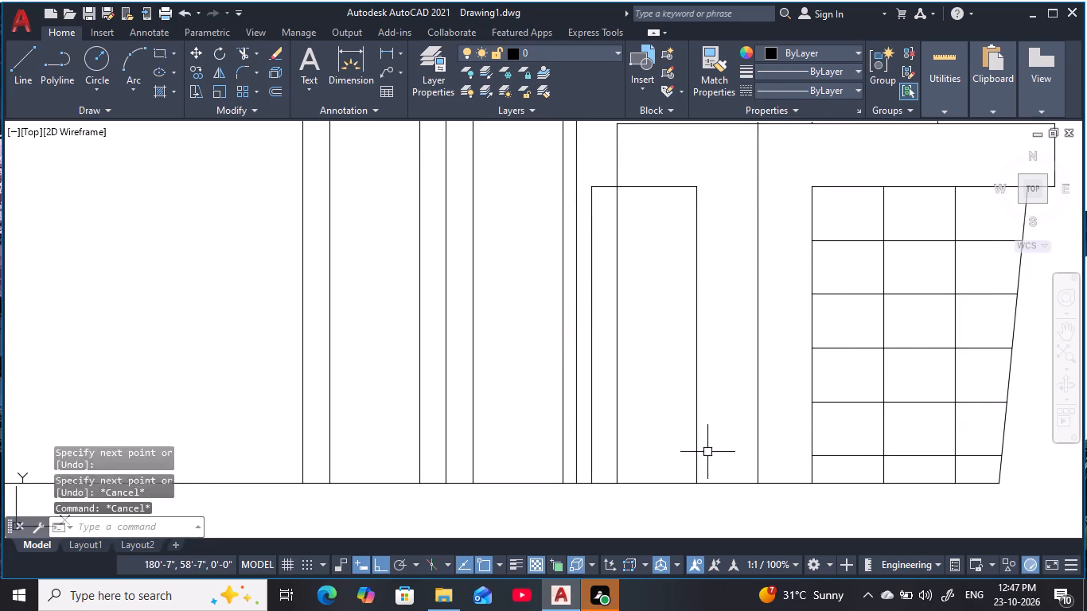
key("Escape")
key("Escape")
middle_click_drag(707, 430, 715, 474)
key("Escape")
key("Escape")
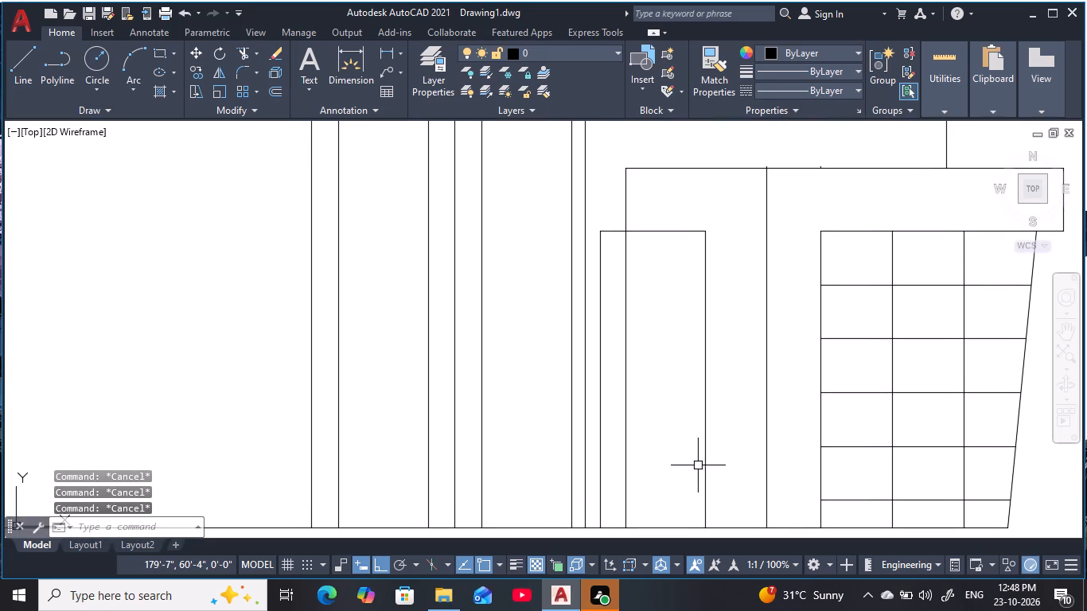
Offset the new panel's right side 9" inward.
key("Escape")
key("Escape")
key("Escape")
type("o")
key("space")
type("9")
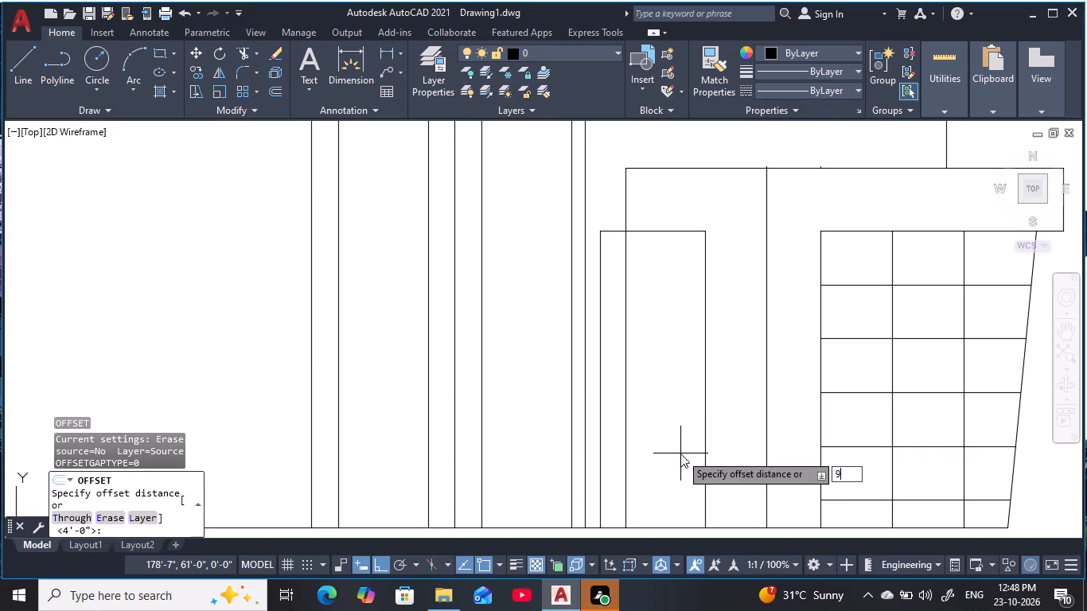
key("space")
left_click(702, 434)
left_click(666, 449)
key("Escape")
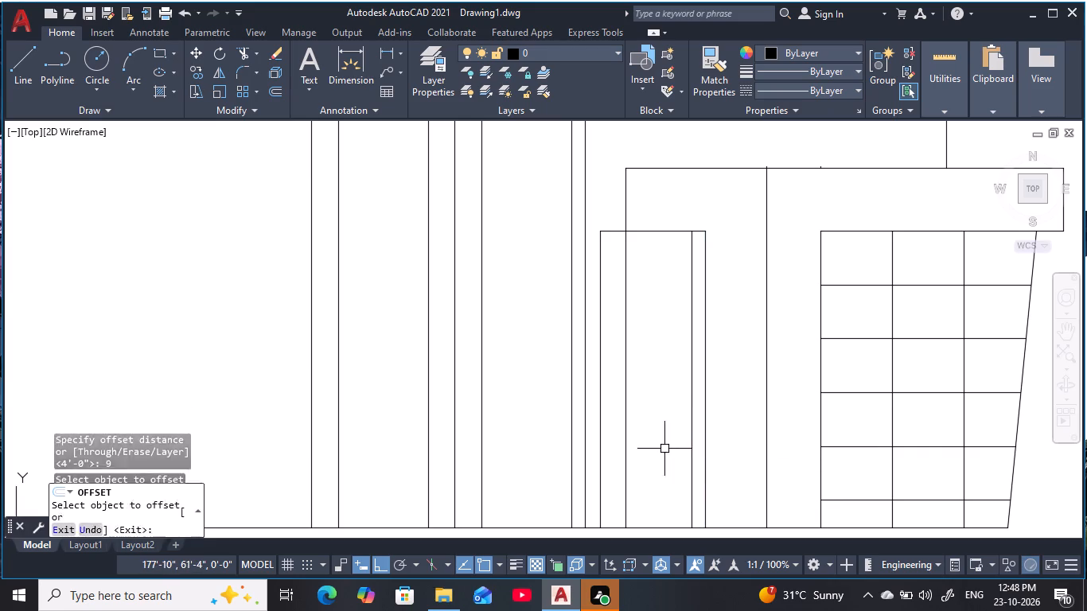
key("Escape")
key("Escape")
key("Escape")
key("Escape")
key("Escape")
key("Escape")
key("Escape")
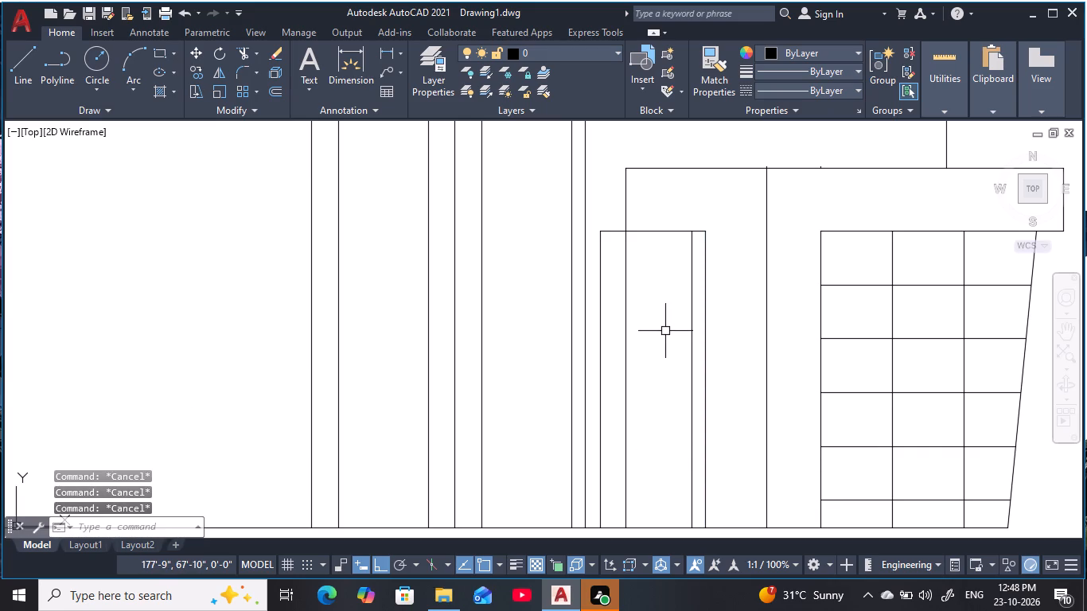
Offset the panel's inner vertical line leftward three times at 1'-6" spacing.
type("o")
key("space")
key("1")
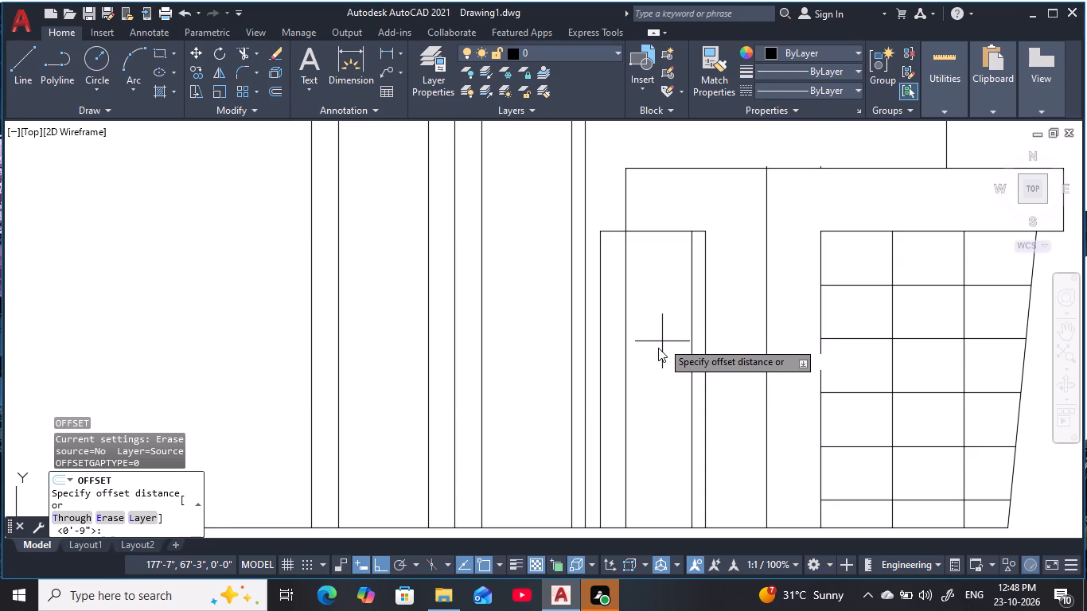
key("BackSpace")
type("1'")
type("6")
key("space")
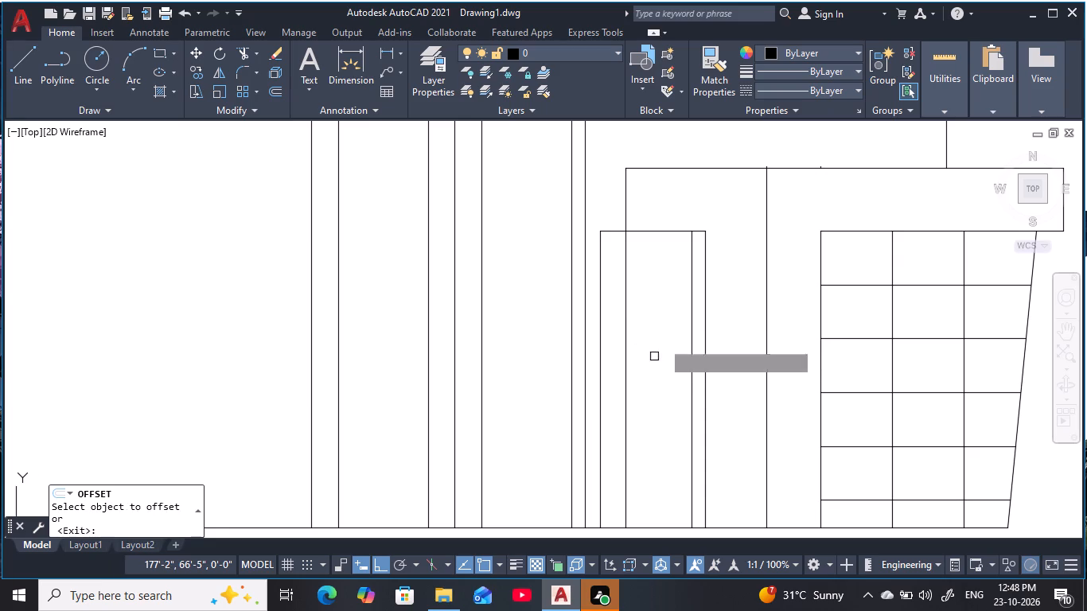
left_click(694, 356)
left_click(645, 383)
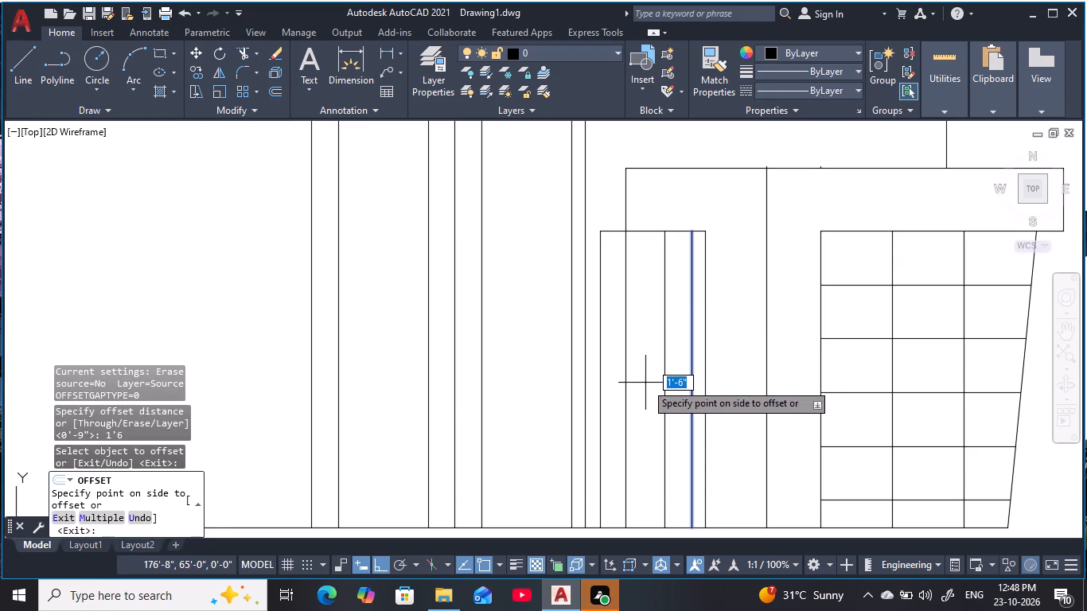
left_click(667, 379)
left_click(619, 392)
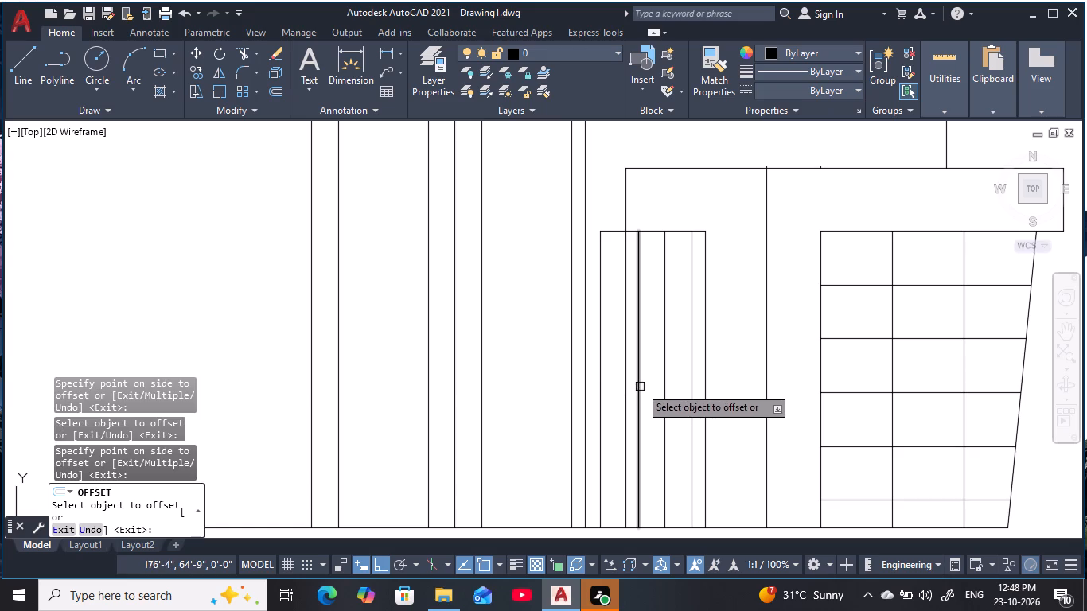
left_click(640, 387)
left_click(605, 395)
key("Escape")
key("Escape")
key("Escape")
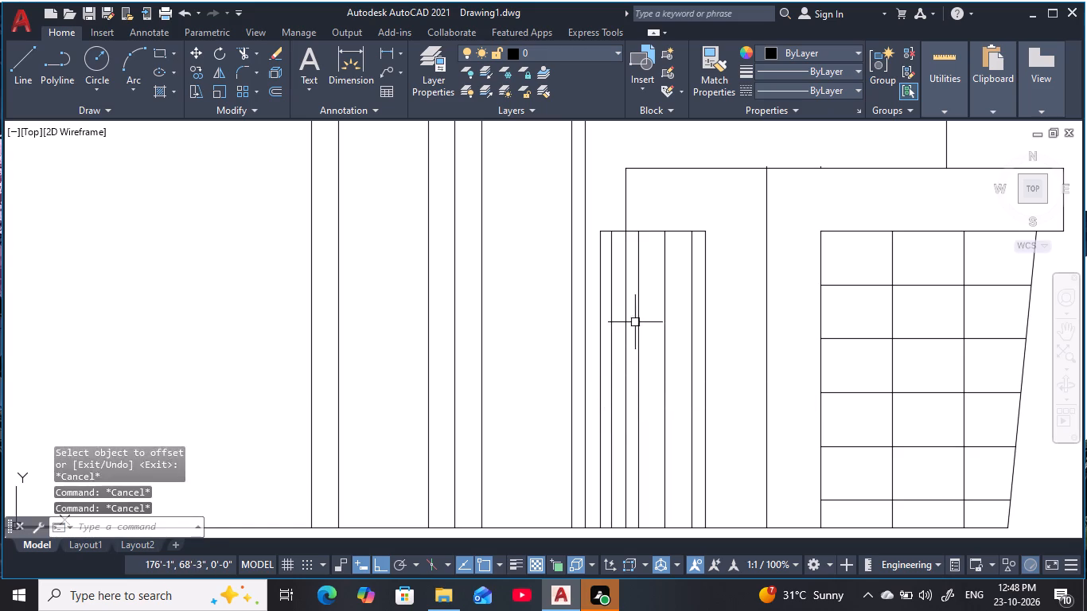
key("Escape")
key("Escape")
key("Escape")
key("Escape")
key("Escape")
key("Escape")
key("Escape")
key("Escape")
key("Escape")
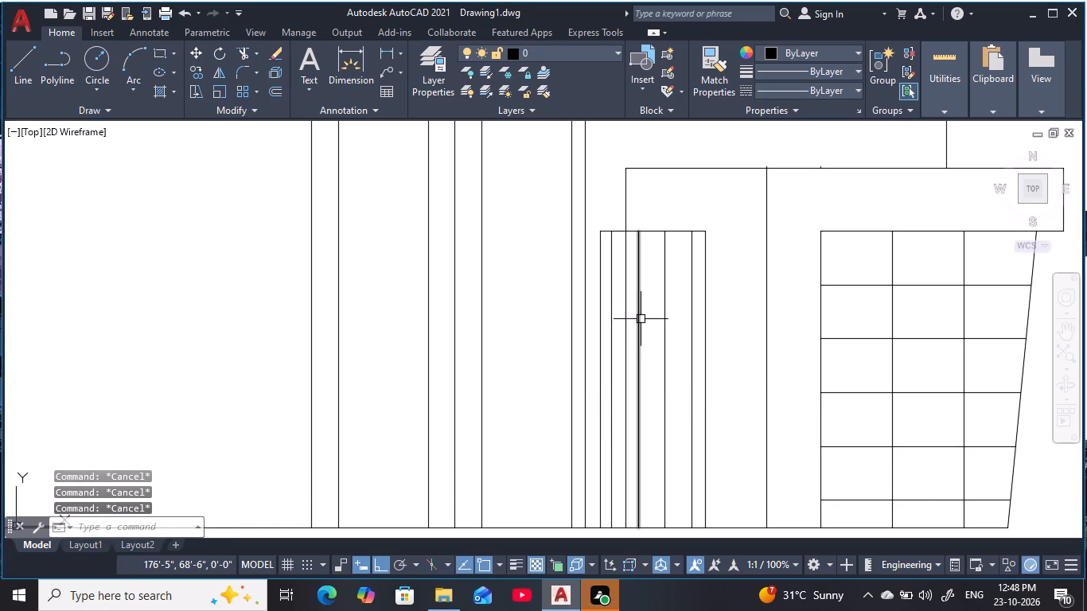
key("Escape")
key("Escape")
key("Escape")
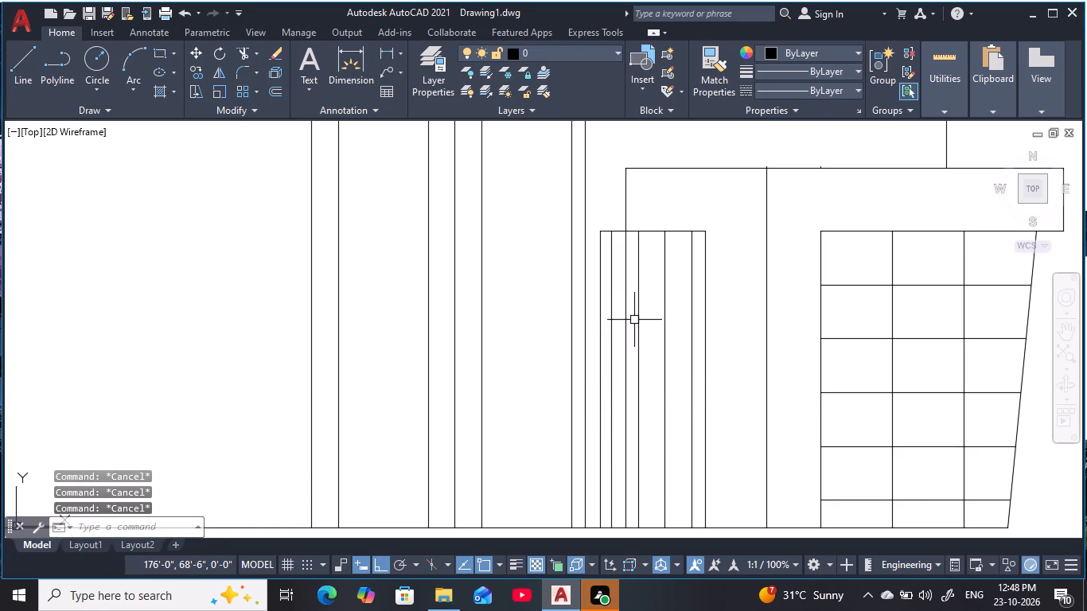
Trim away the part of the lowest frame's left edge that runs down through the new panel.
type("tr")
key("space")
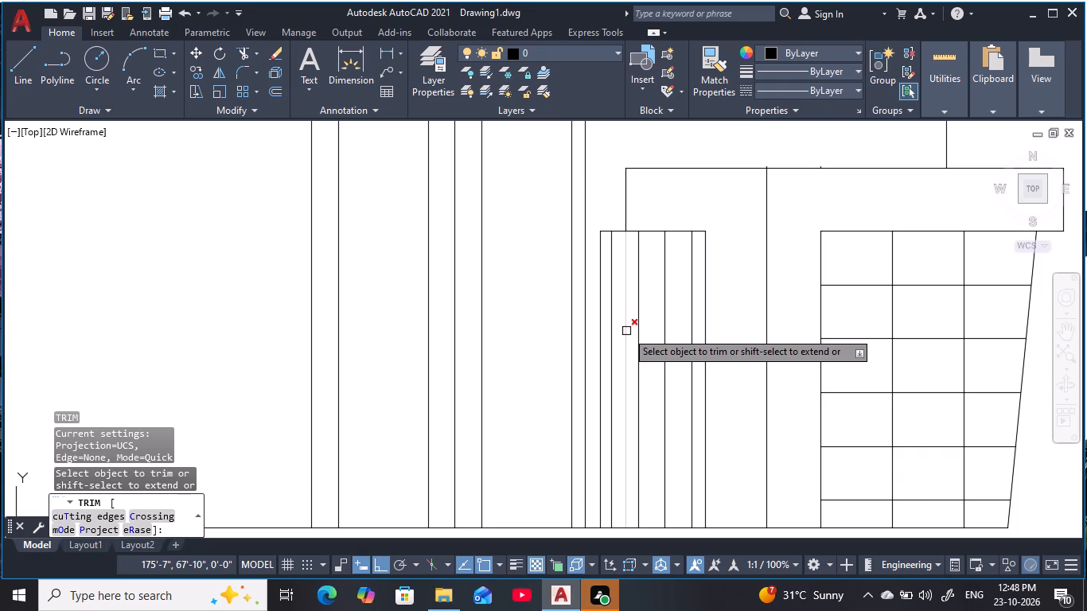
left_click(626, 331)
key("Escape")
key("Escape")
key("Escape")
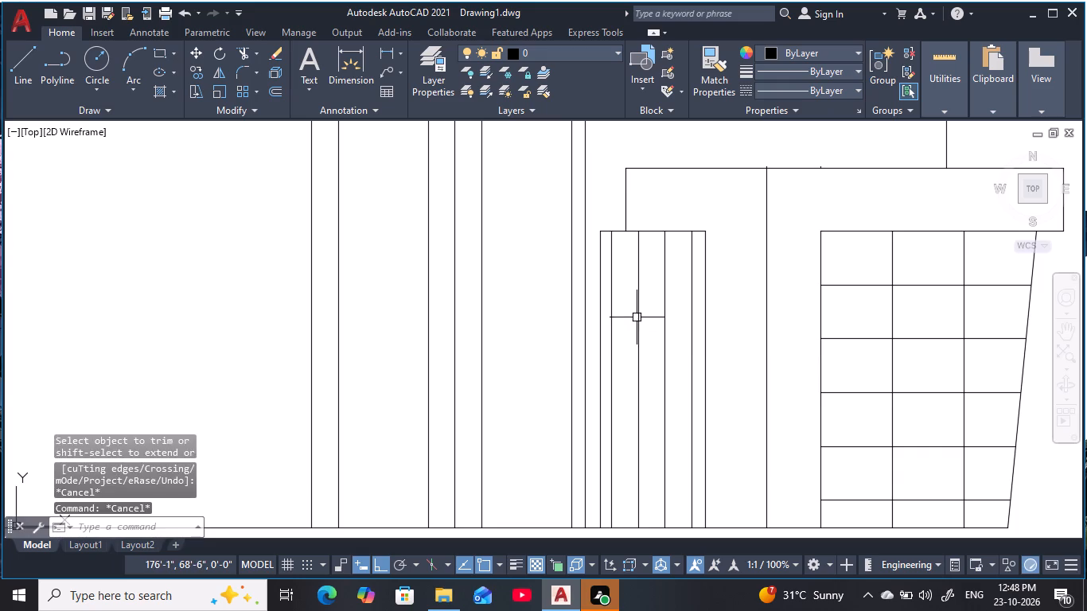
key("Escape")
key("Escape")
key("Escape")
key("Escape")
key("Escape")
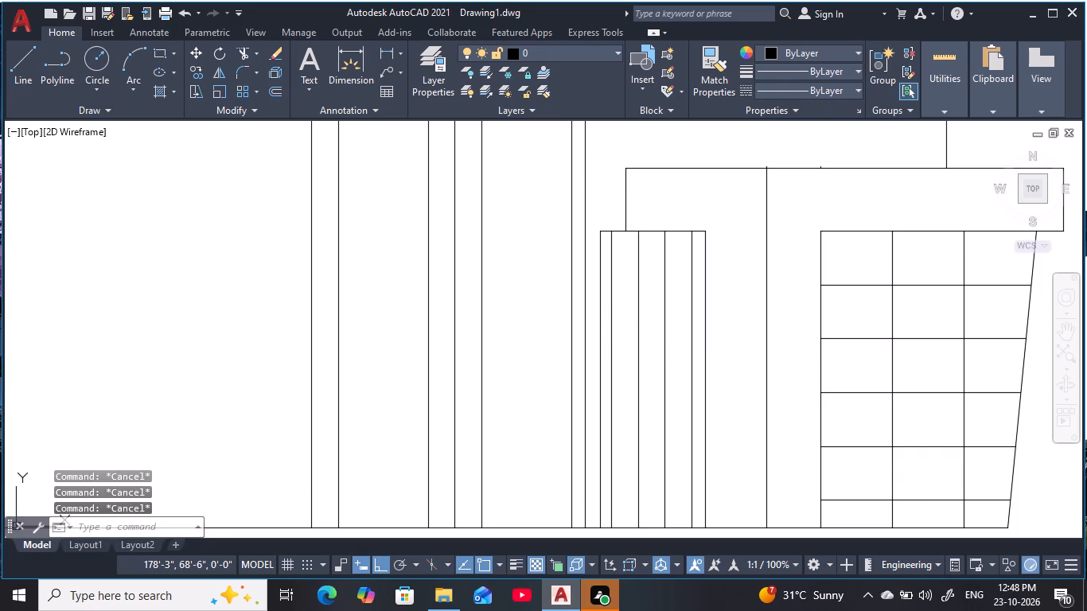
key("Escape")
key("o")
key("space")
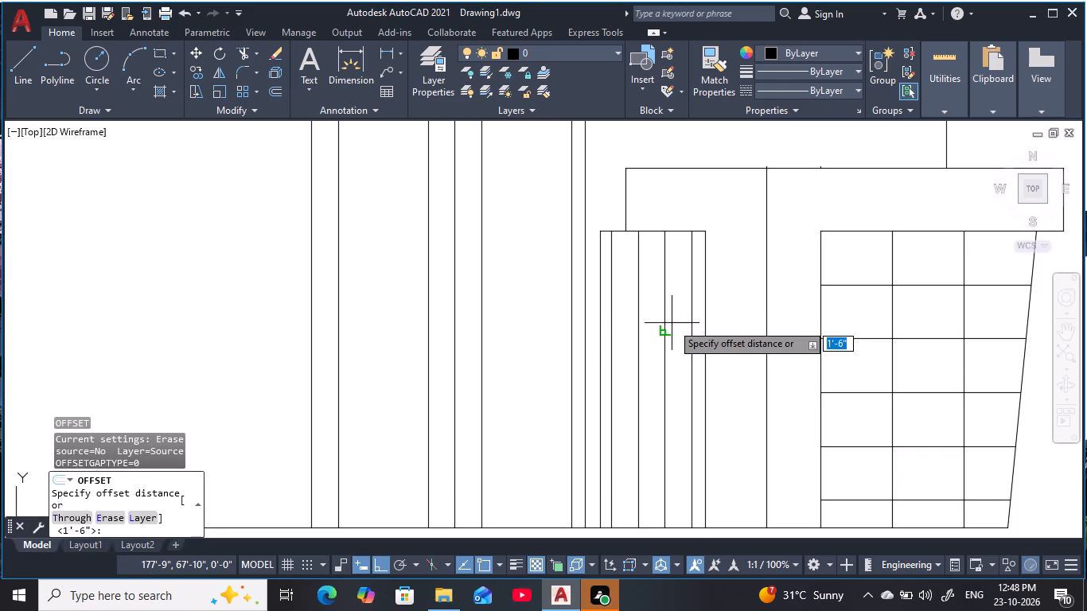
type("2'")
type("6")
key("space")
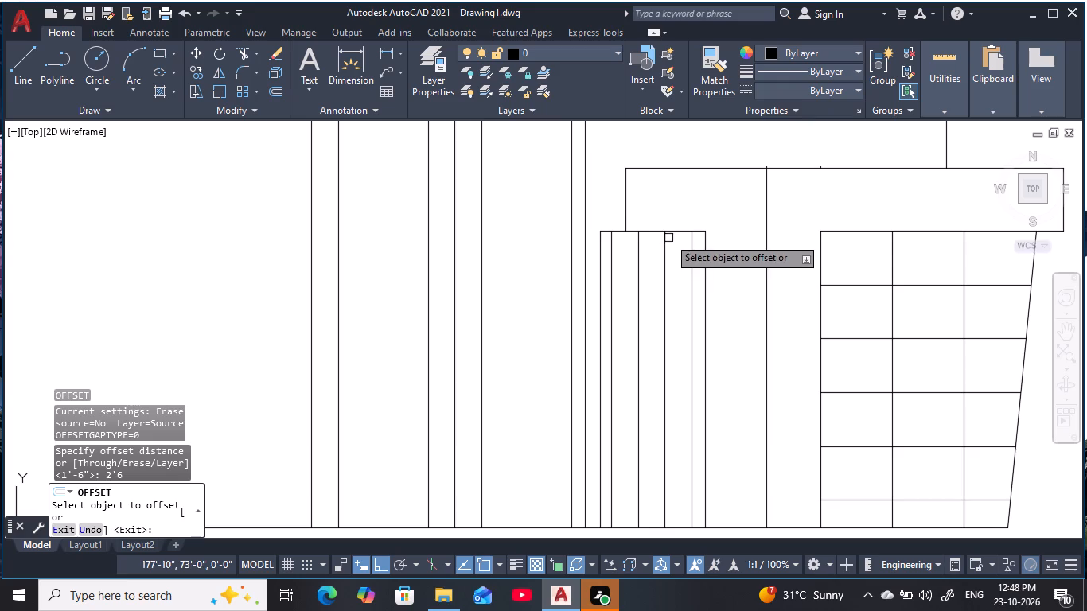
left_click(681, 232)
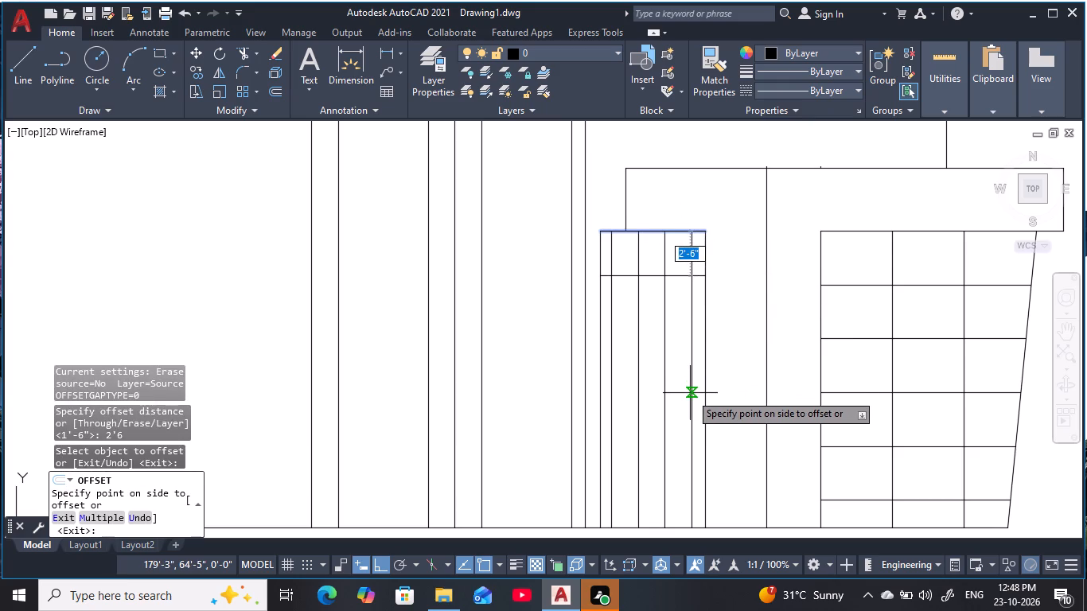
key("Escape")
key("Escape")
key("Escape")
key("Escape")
Offset the new panel's top edge downward eight times at 2' spacing to reach the ground.
type("o 2")
type("'")
key("space")
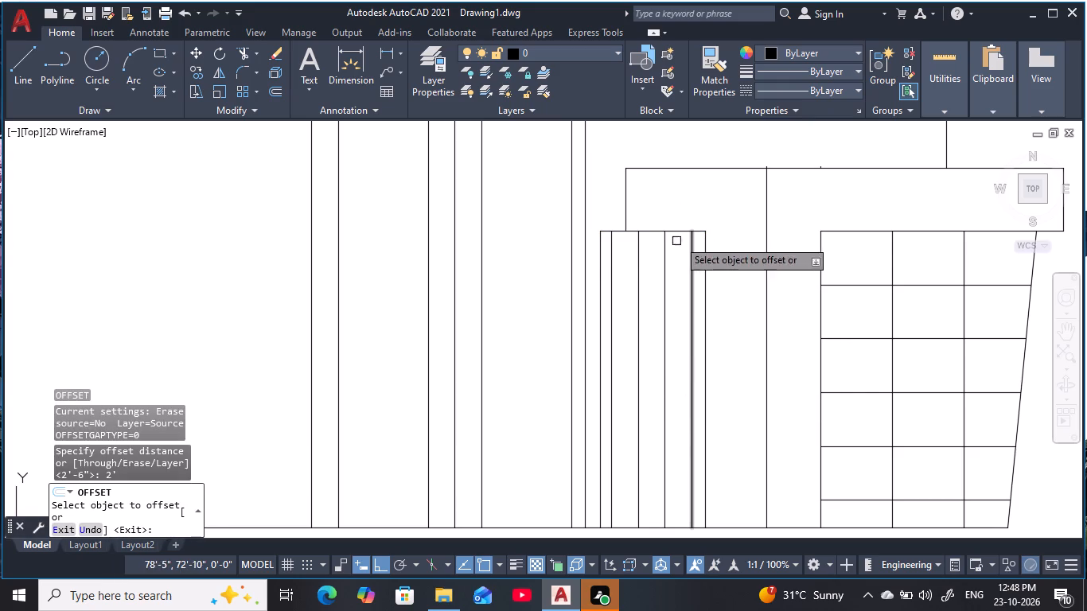
left_click(684, 232)
type("km")
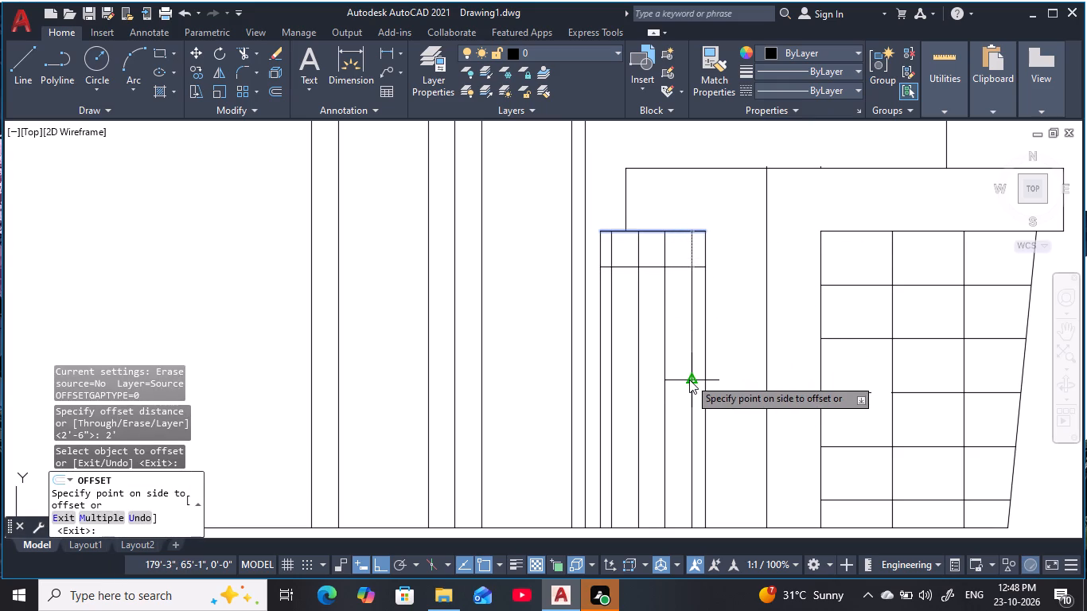
key("BackSpace")
key("space")
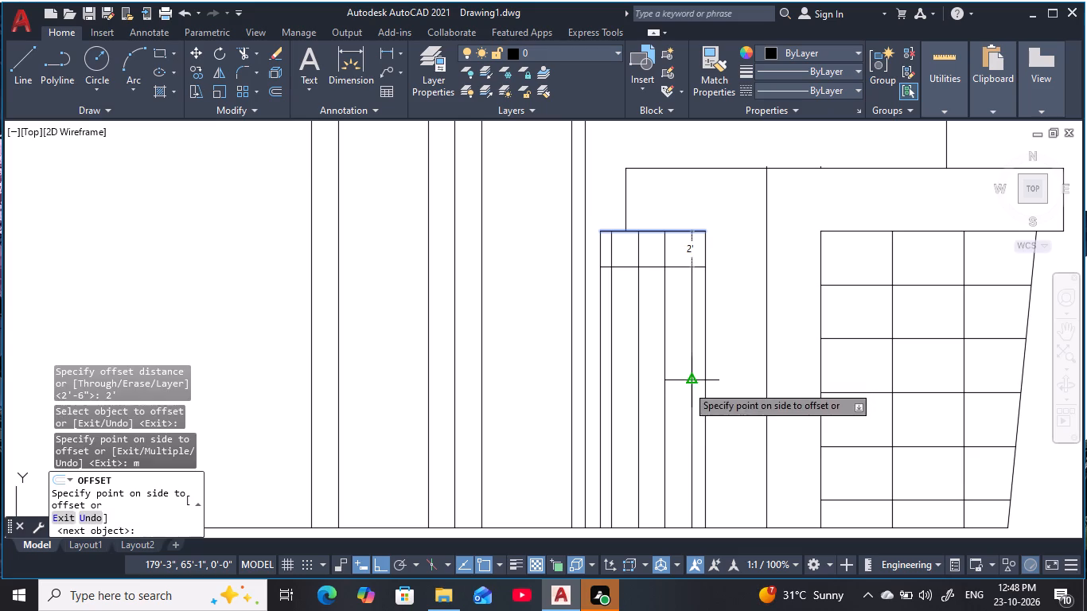
left_click(684, 403)
left_click(687, 404)
middle_click_drag(687, 404, 694, 356)
scroll(694, 356, "down", 1)
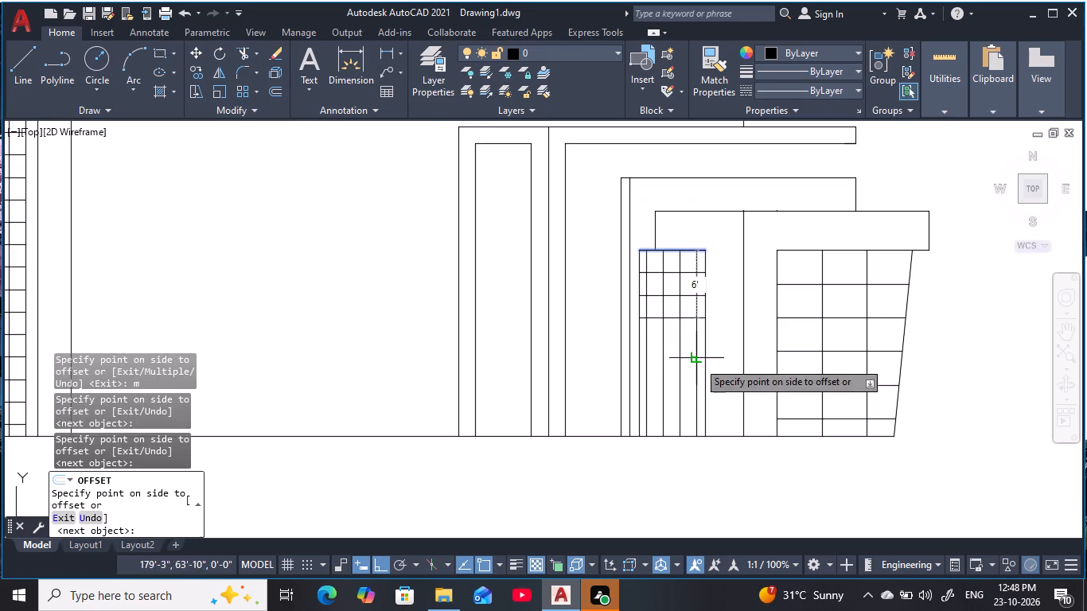
left_click(702, 393)
left_click_drag(699, 403, 699, 410)
left_click(699, 418)
left_click_drag(700, 428, 703, 436)
double_click(714, 447)
key("Escape")
key("Escape")
key("Escape")
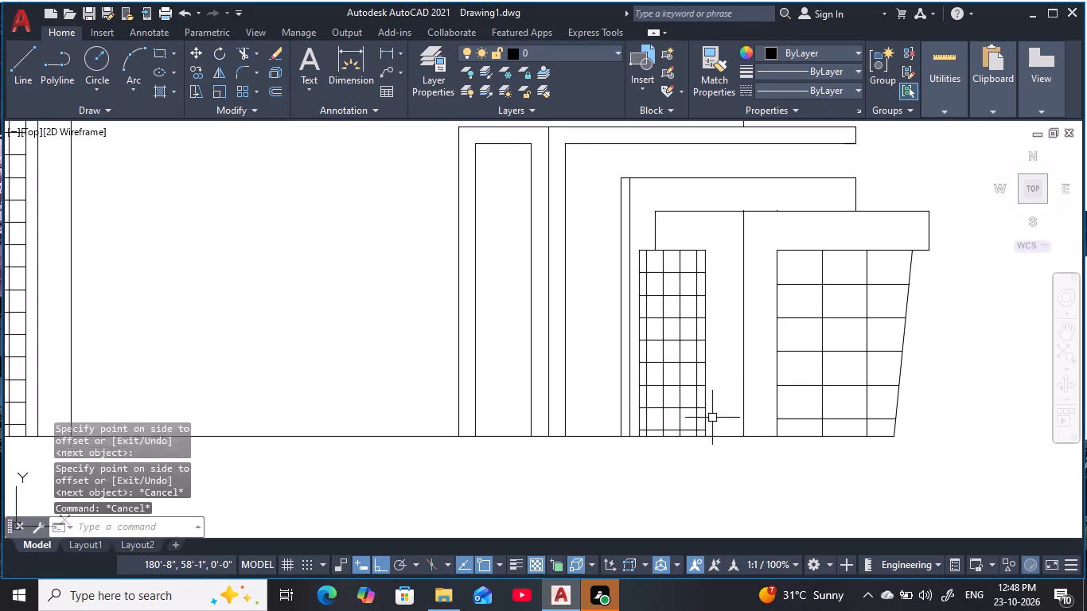
Trim the horizontal grid lines out of the narrow strip along the new panel's right side, from top to ground.
middle_click_drag(726, 407, 744, 450)
scroll(744, 450, "down", 1)
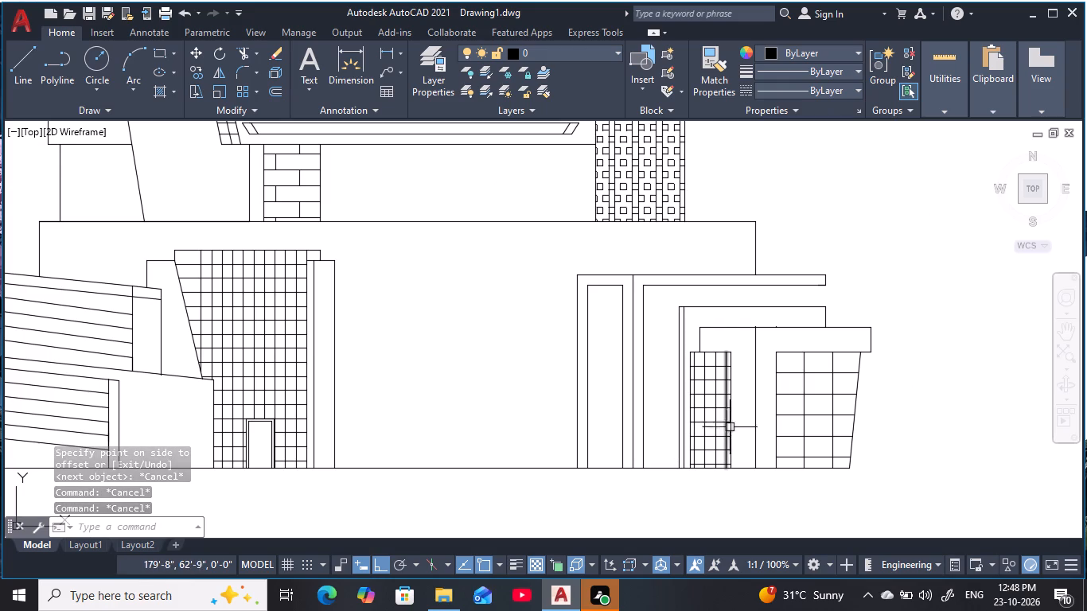
scroll(734, 380, "up", 3)
middle_click_drag(728, 388, 730, 373)
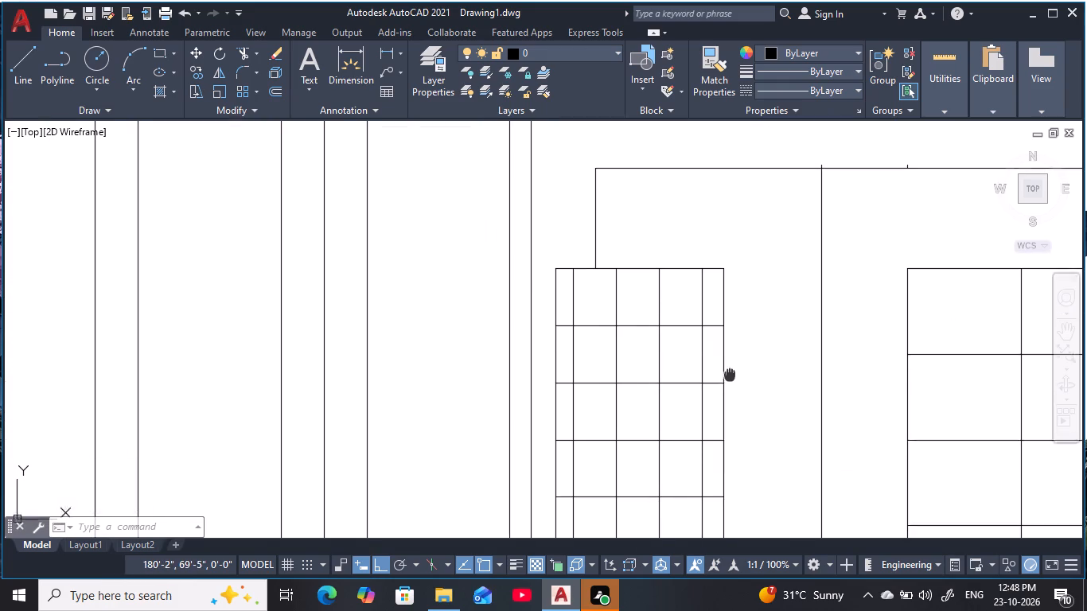
middle_click_drag(730, 373, 731, 364)
key("Escape")
key("Escape")
key("t")
key("r")
key("space")
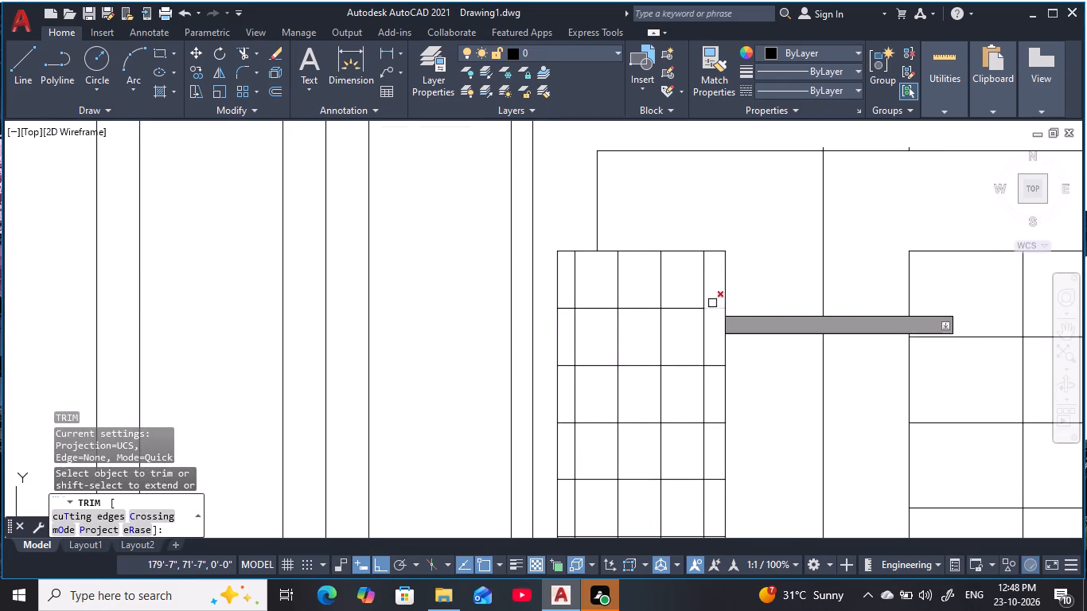
left_click_drag(711, 302, 713, 350)
middle_click_drag(713, 360, 699, 274)
left_click_drag(699, 268, 702, 309)
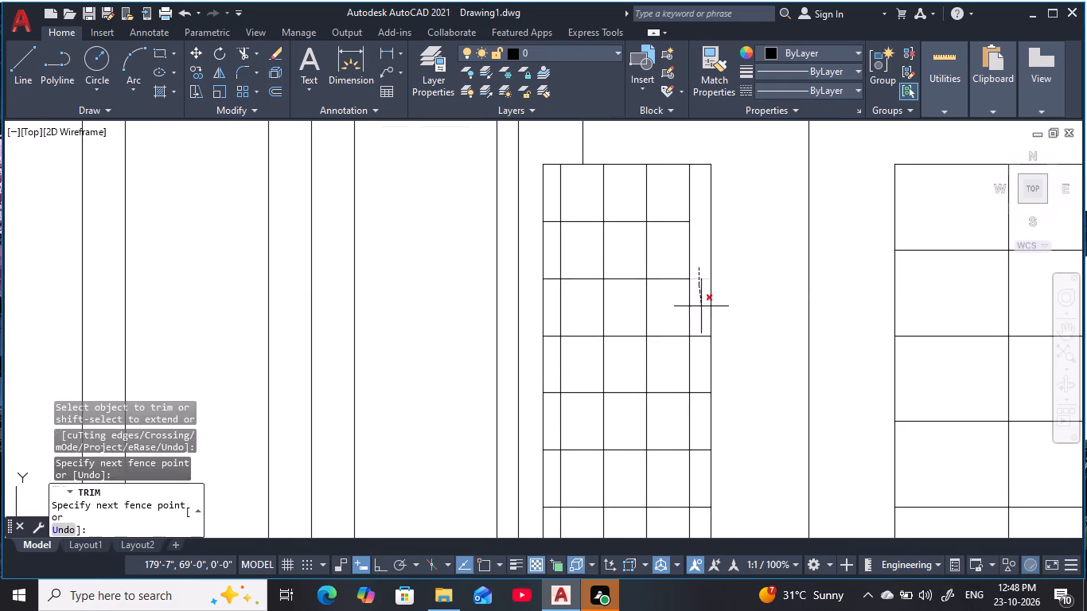
left_click_drag(702, 309, 702, 313)
middle_click_drag(703, 318, 705, 243)
left_click_drag(704, 248, 708, 299)
middle_click_drag(708, 301, 715, 260)
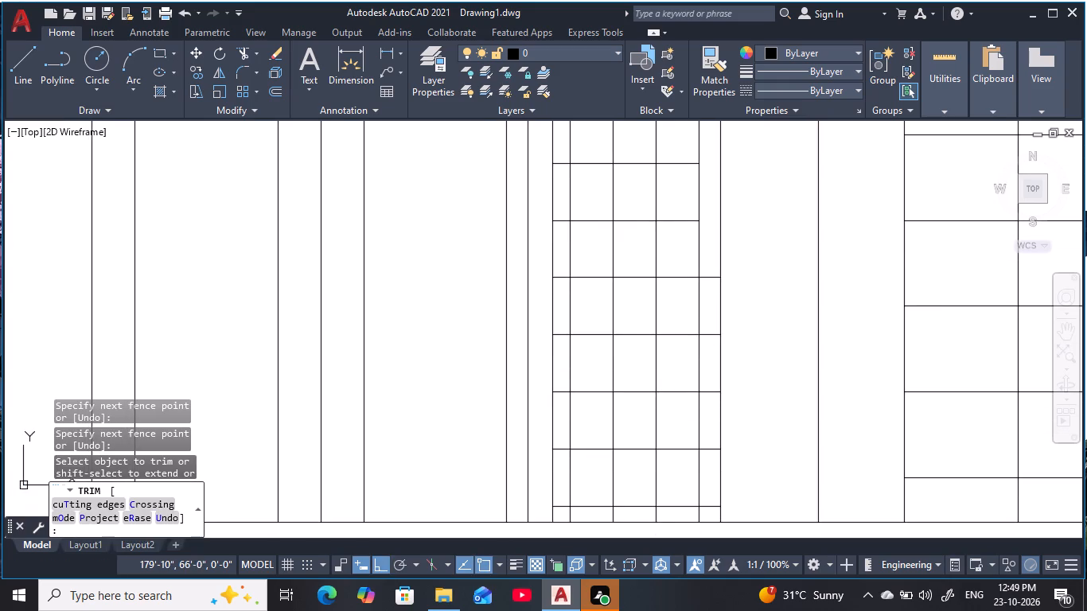
left_click_drag(709, 273, 711, 360)
middle_click_drag(707, 353, 713, 263)
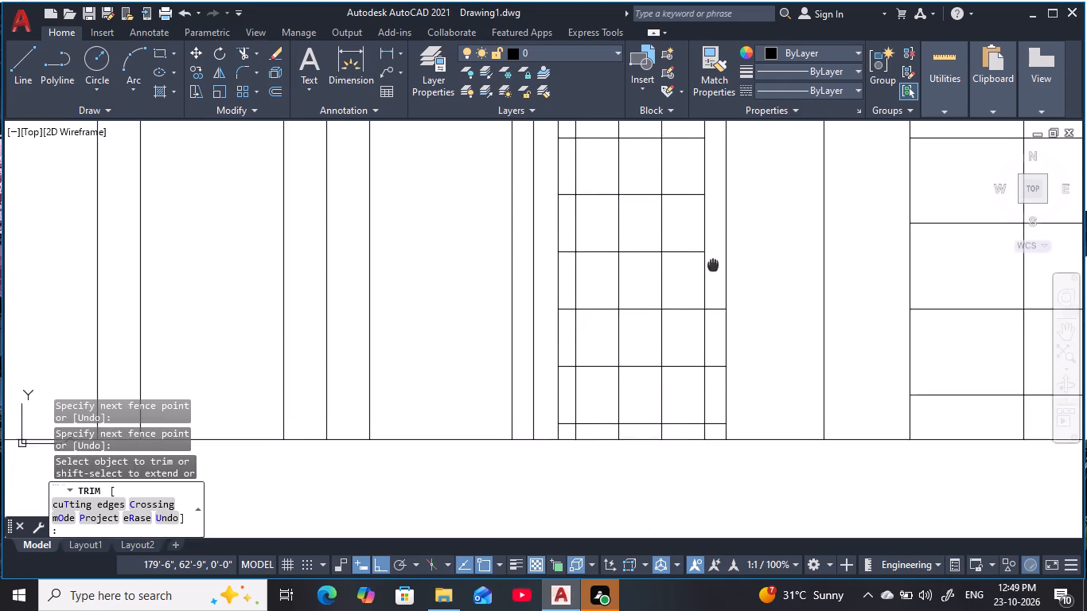
middle_click_drag(713, 263, 713, 259)
left_click_drag(719, 290, 712, 407)
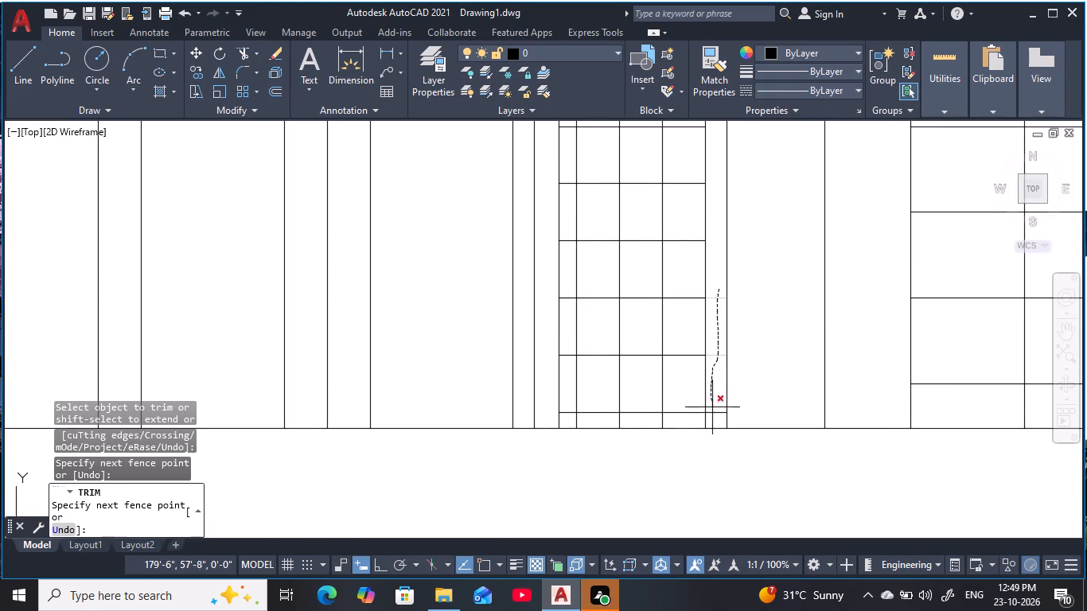
left_click_drag(712, 407, 709, 421)
scroll(740, 329, "down", 2)
middle_click_drag(743, 326, 756, 431)
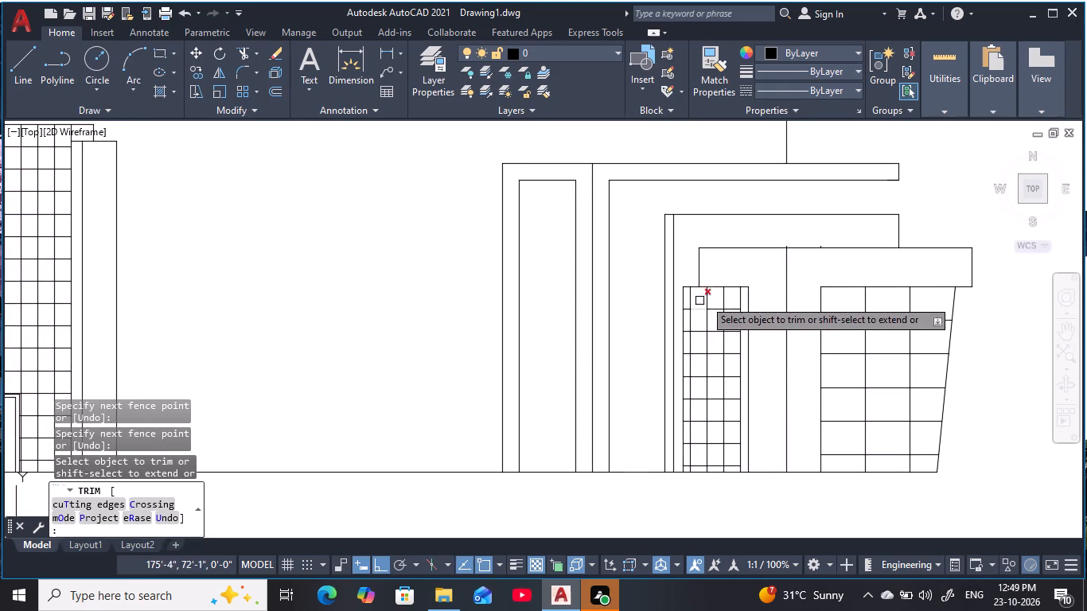
key("Escape")
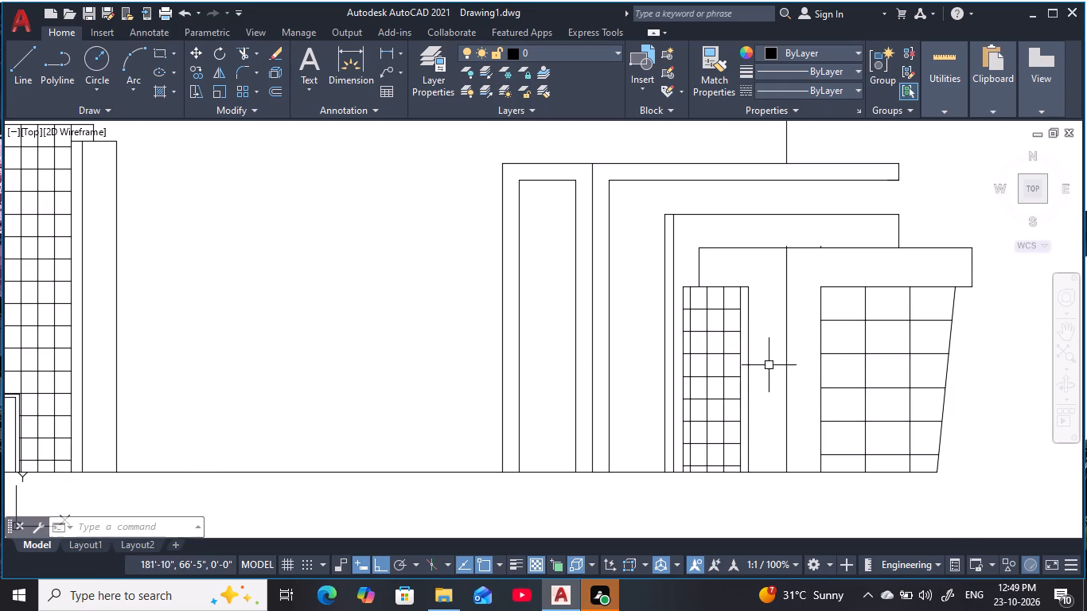
key("Escape")
key("Escape")
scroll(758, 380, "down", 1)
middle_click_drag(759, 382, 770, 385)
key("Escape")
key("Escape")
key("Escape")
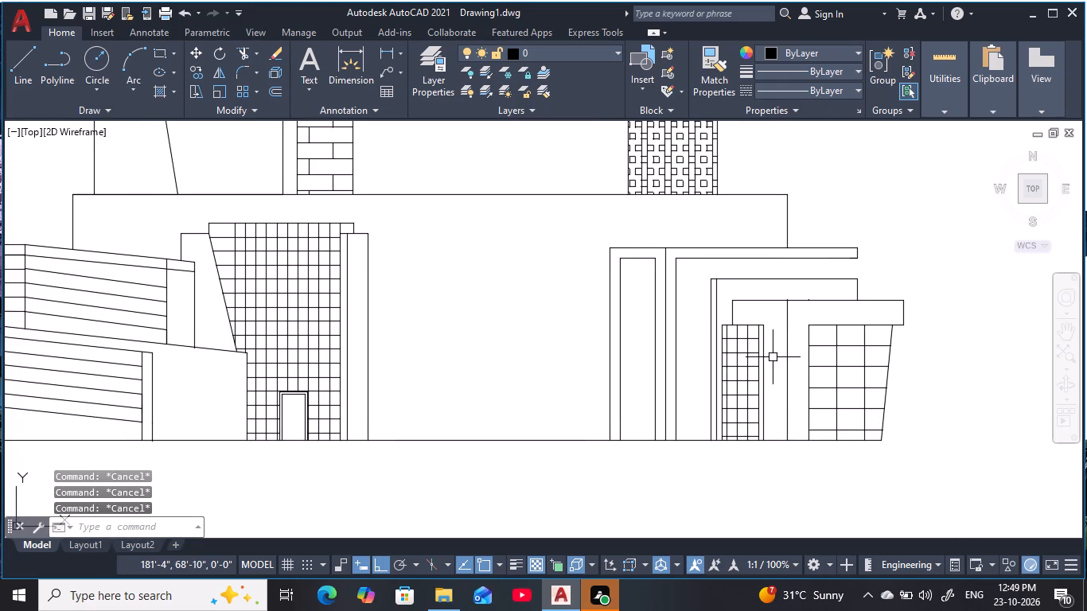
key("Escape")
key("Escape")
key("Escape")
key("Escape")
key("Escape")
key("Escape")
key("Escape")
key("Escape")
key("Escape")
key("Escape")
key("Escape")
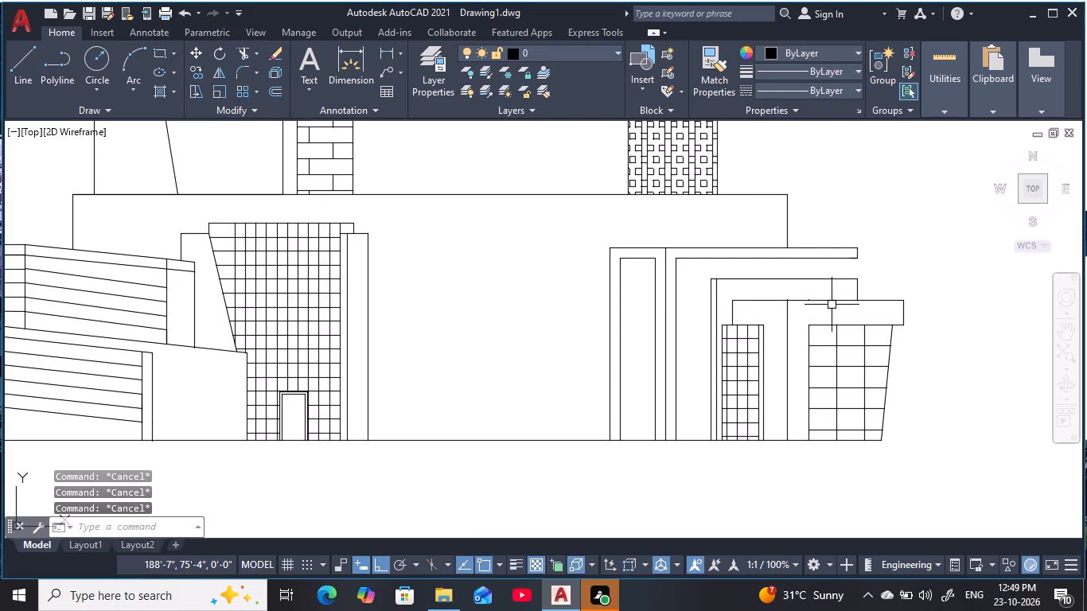
Draw a vertical line from the middle ledge frame's top right corner up to the outer ledge's underside.
scroll(843, 275, "up", 1)
middle_click_drag(841, 276, 810, 286)
key("Escape")
key("Escape")
type("l;")
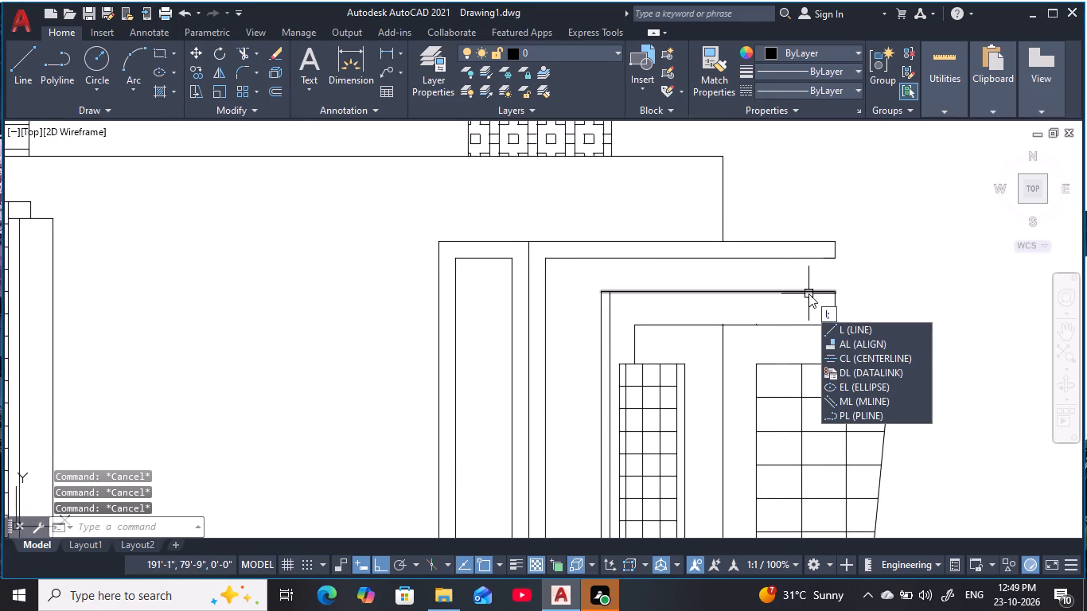
key("Escape")
key("Escape")
key("Escape")
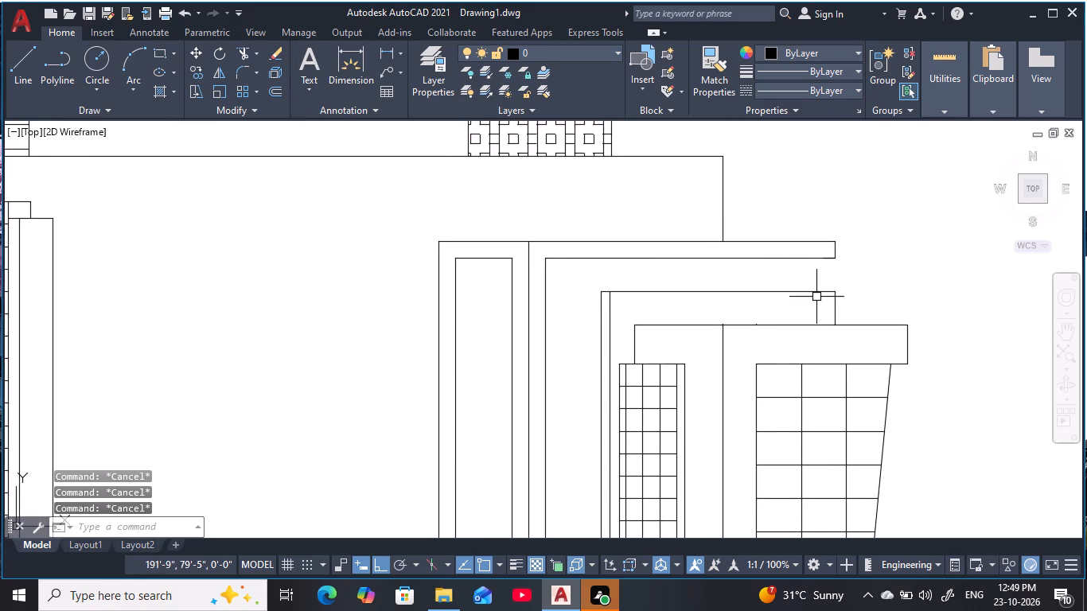
type("l")
key("space")
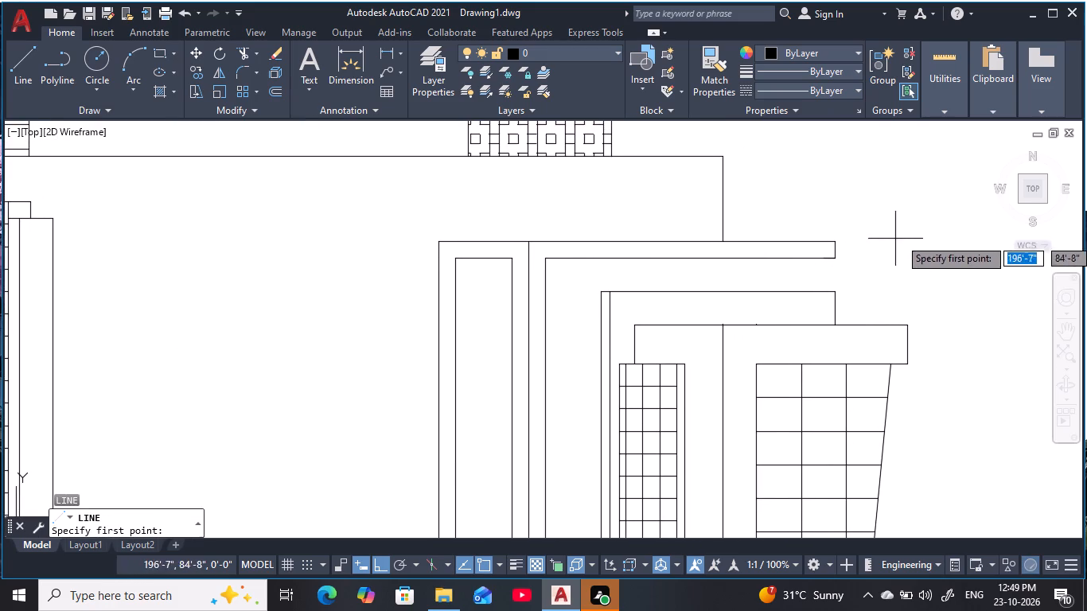
left_click(838, 294)
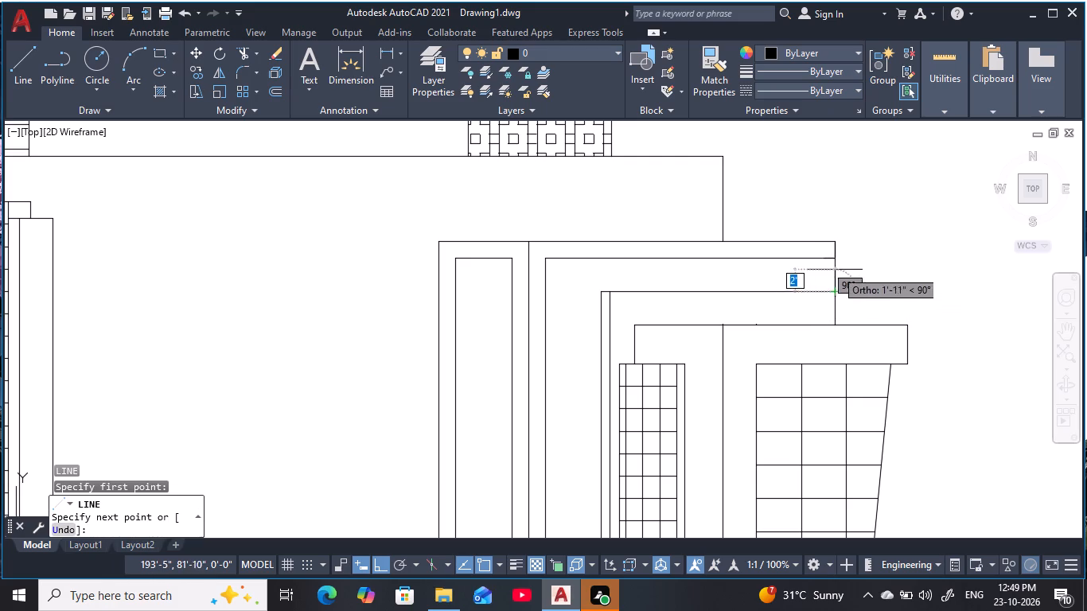
left_click(835, 263)
key("Escape")
key("Escape")
key("Escape")
key("Escape")
key("Escape")
key("Escape")
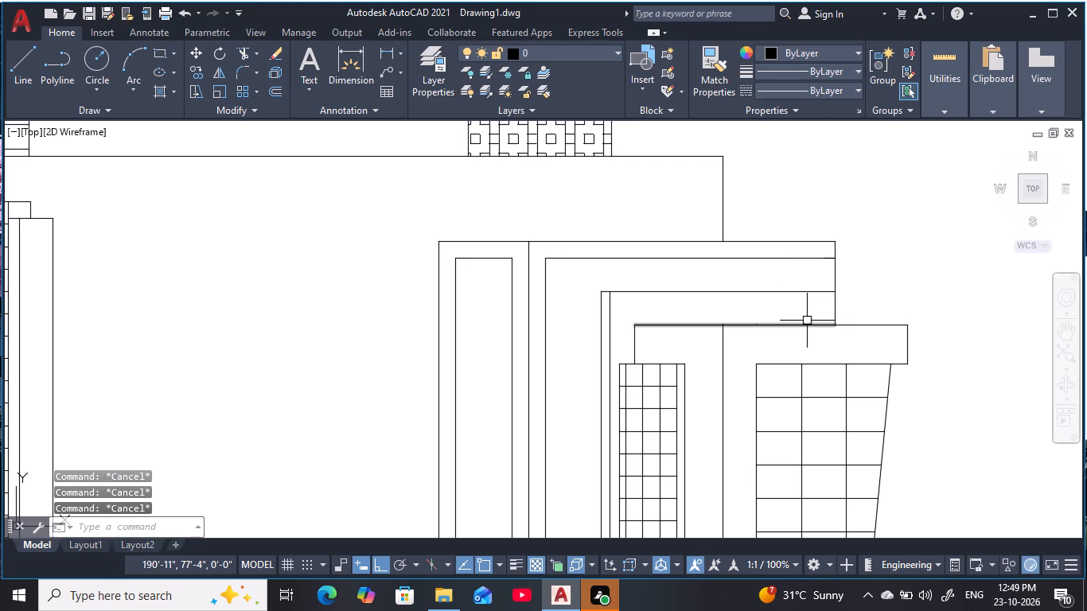
Offset the middle ledge frame's right end line leftward thirteen times at 1'-6" spacing.
key("o")
key("space")
key("1")
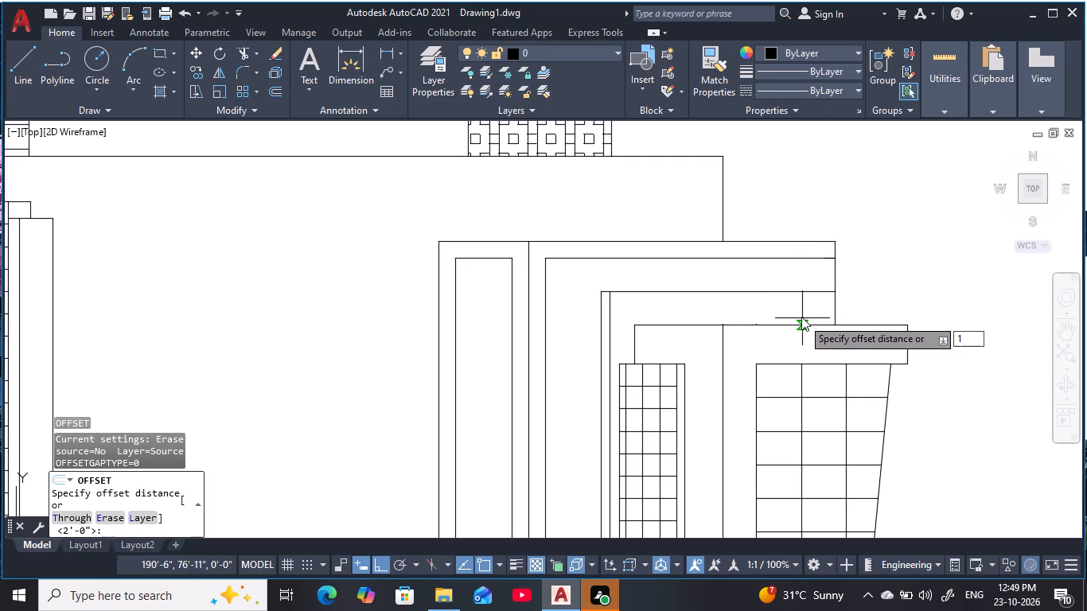
key("apostrophe")
key("6")
key("space")
left_click_drag(836, 310, 825, 317)
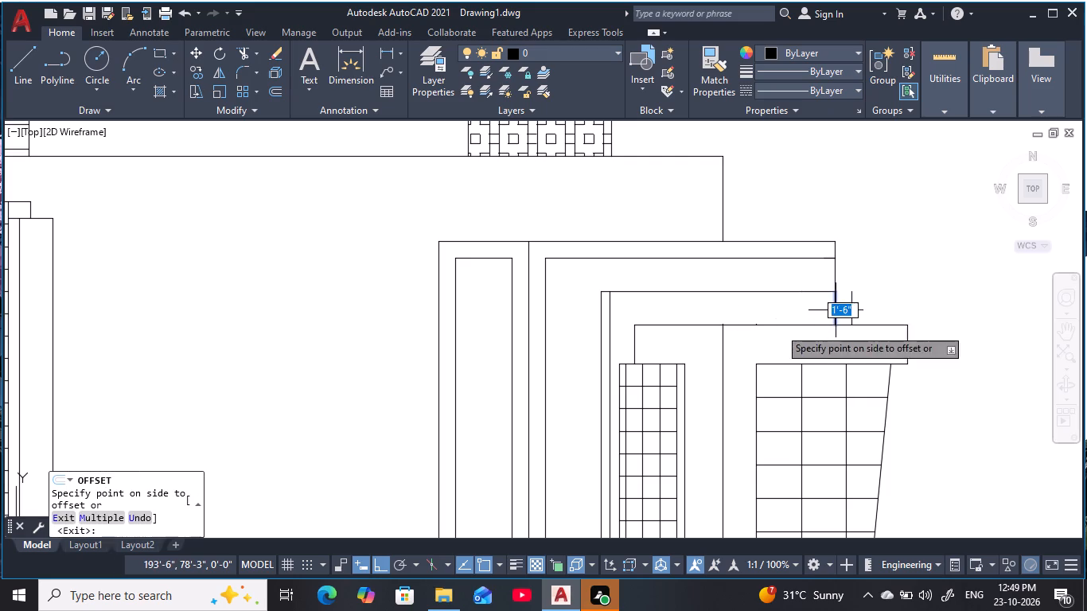
type("m")
key("space")
triple_click(700, 347)
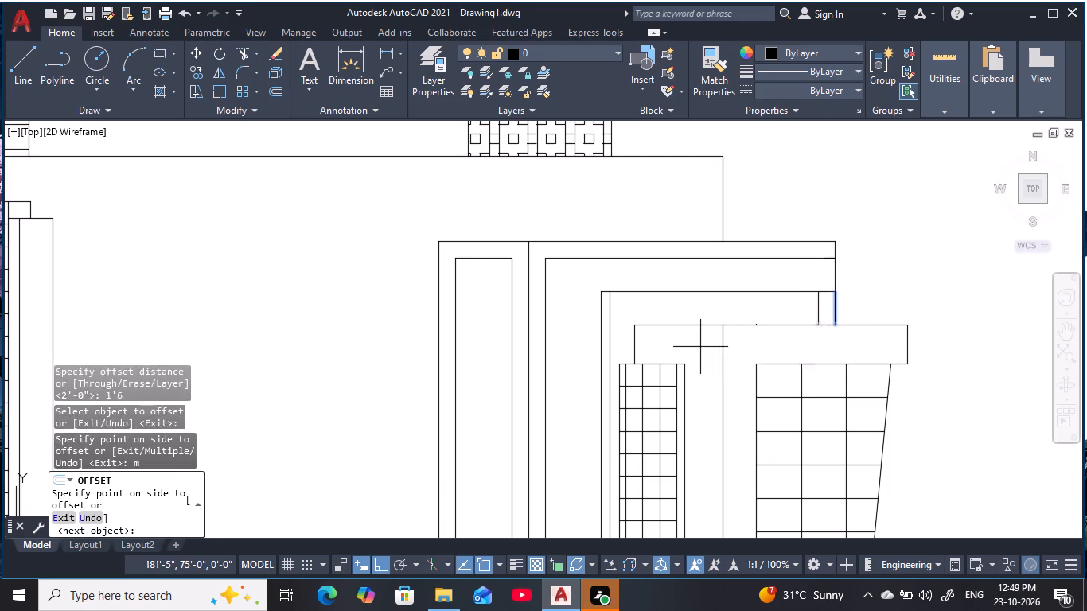
triple_click(697, 349)
left_click(680, 344)
left_click(656, 343)
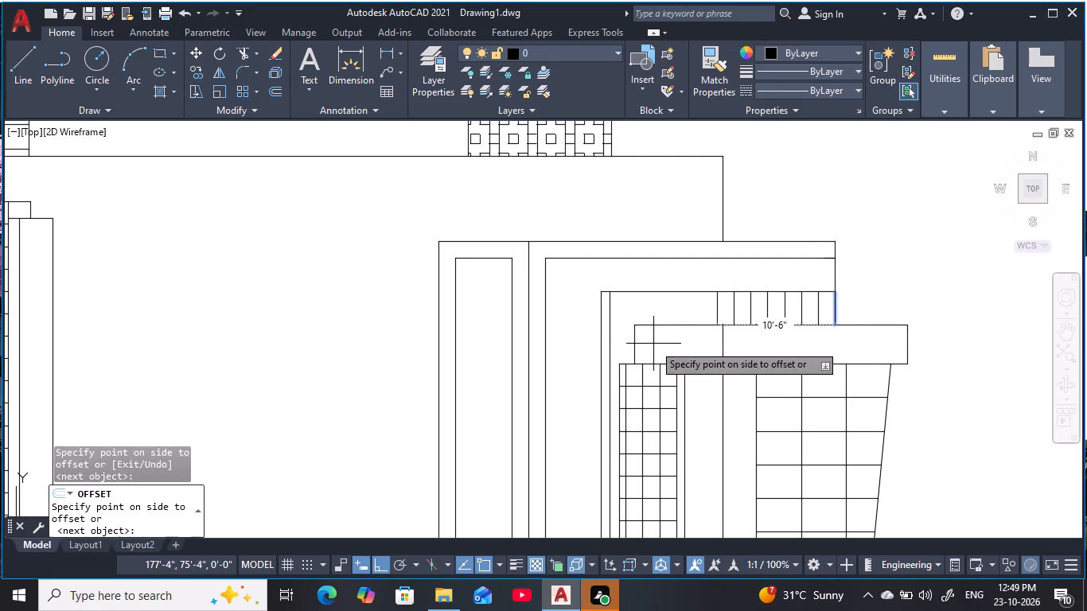
left_click(638, 342)
left_click(632, 343)
triple_click(627, 344)
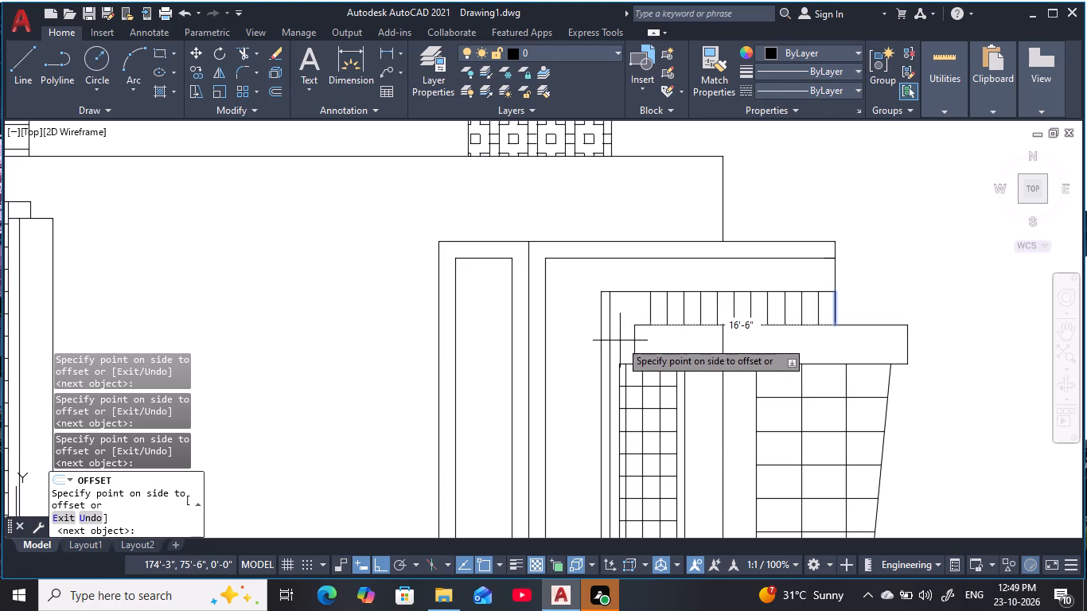
left_click(620, 341)
left_click(617, 342)
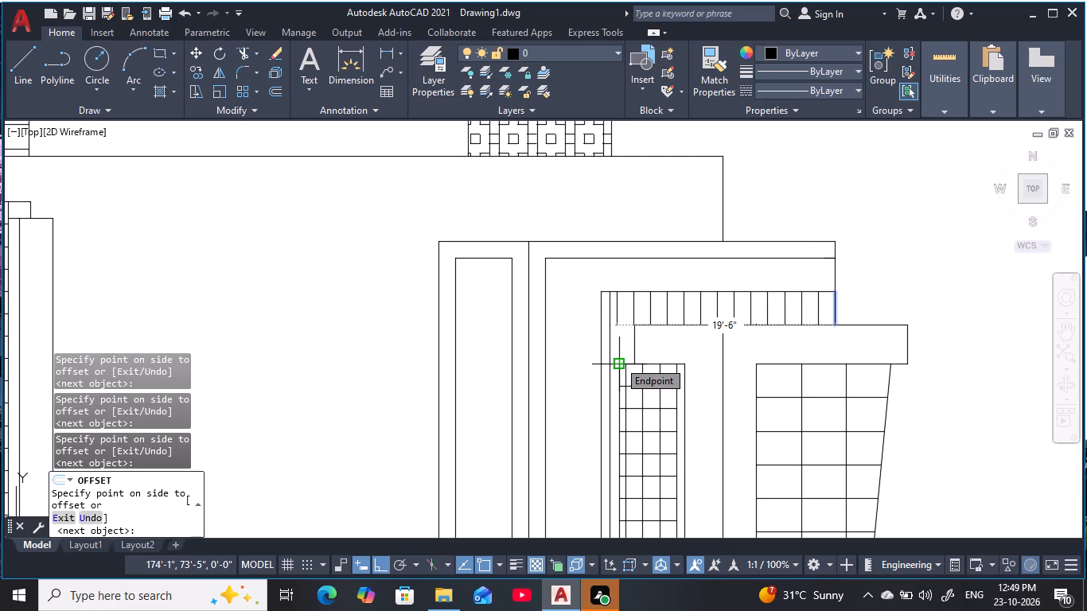
Undo all the 1'-6" vertical slat offsets inside the middle ledge frame.
key("ctrl+z")
key("ctrl+z")
key("ctrl+z")
key("ctrl+z")
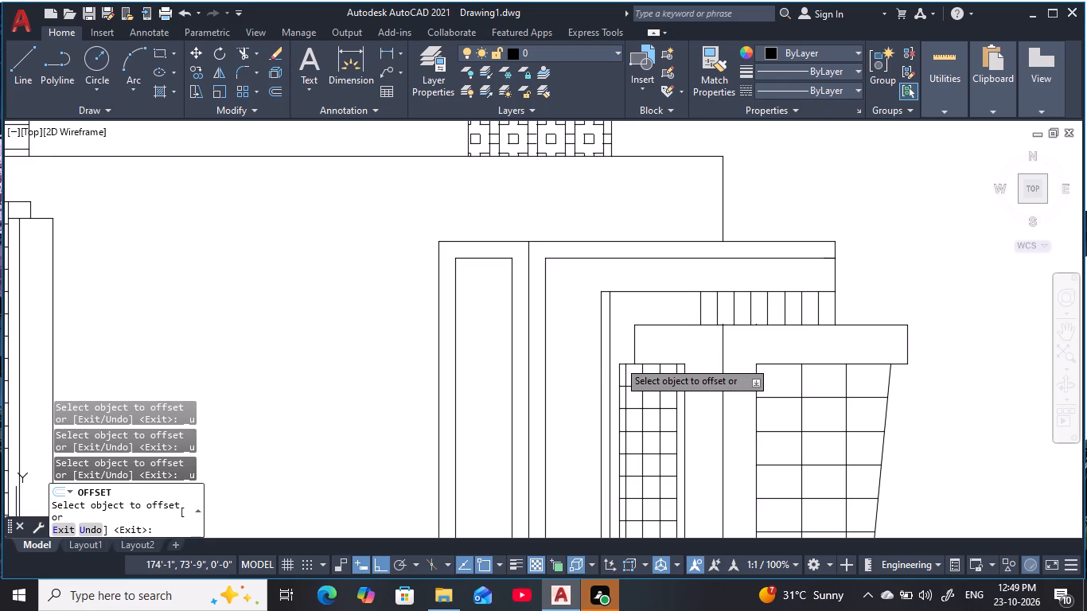
key("ctrl+z")
key("ctrl+z")
key("ctrl+z")
key("ctrl+z")
key("ctrl+z")
key("ctrl+z")
key("ctrl+z")
key("ctrl+z")
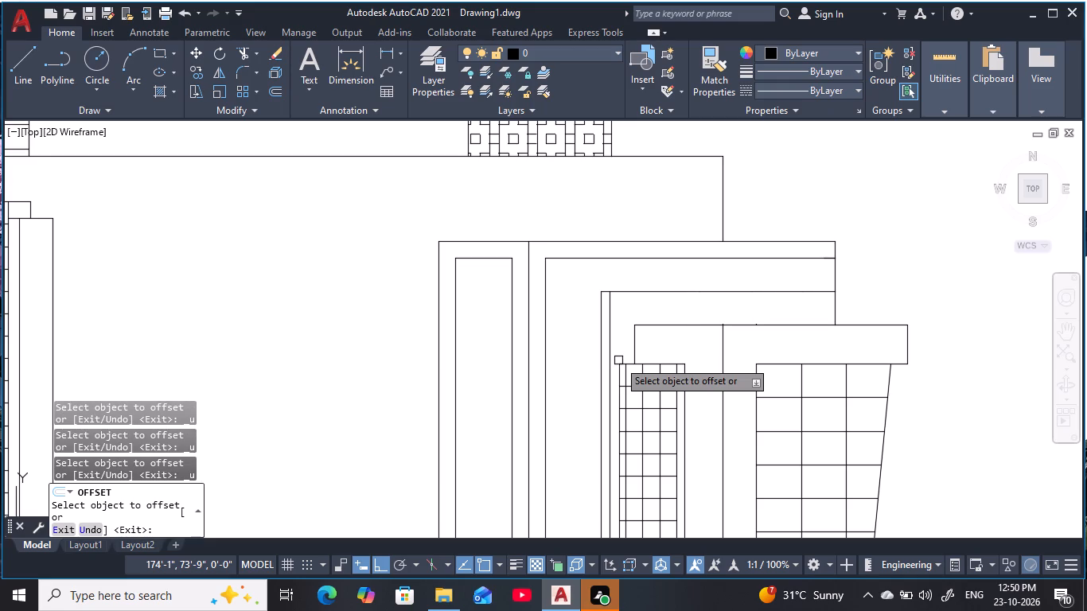
key("ctrl+z")
key("Escape")
key("Escape")
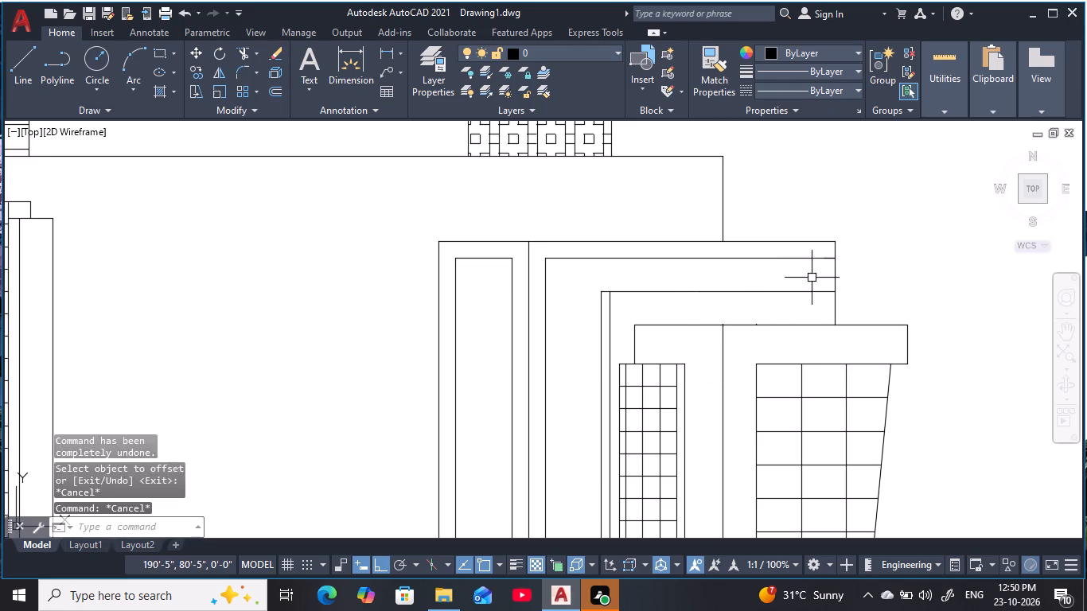
key("Escape")
key("Escape")
key("Escape")
Offset the short vertical line between the outer and middle ledges leftward fourteen times at 1'-6" spacing.
left_click(836, 275)
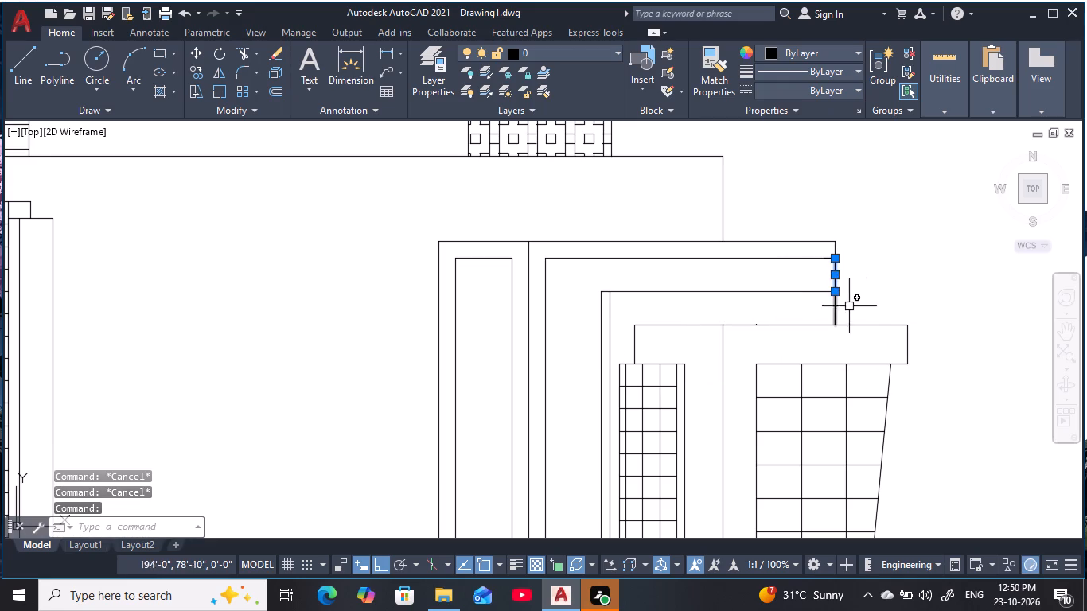
key("Escape")
key("Escape")
key("Escape")
key("o")
key("space")
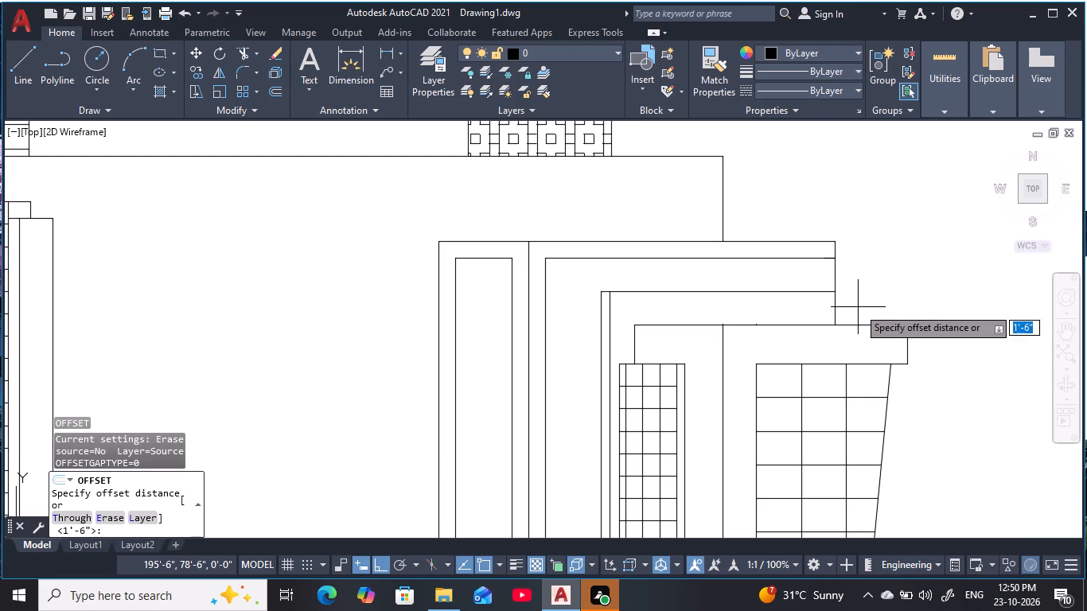
key("1")
key("apostrophe")
type("6")
key("space")
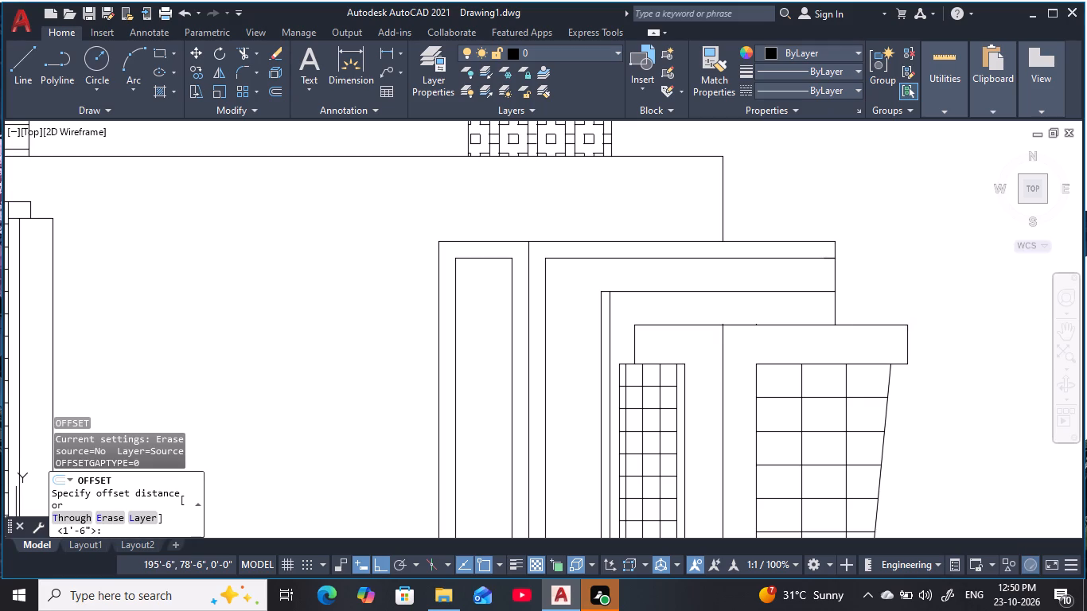
left_click(833, 277)
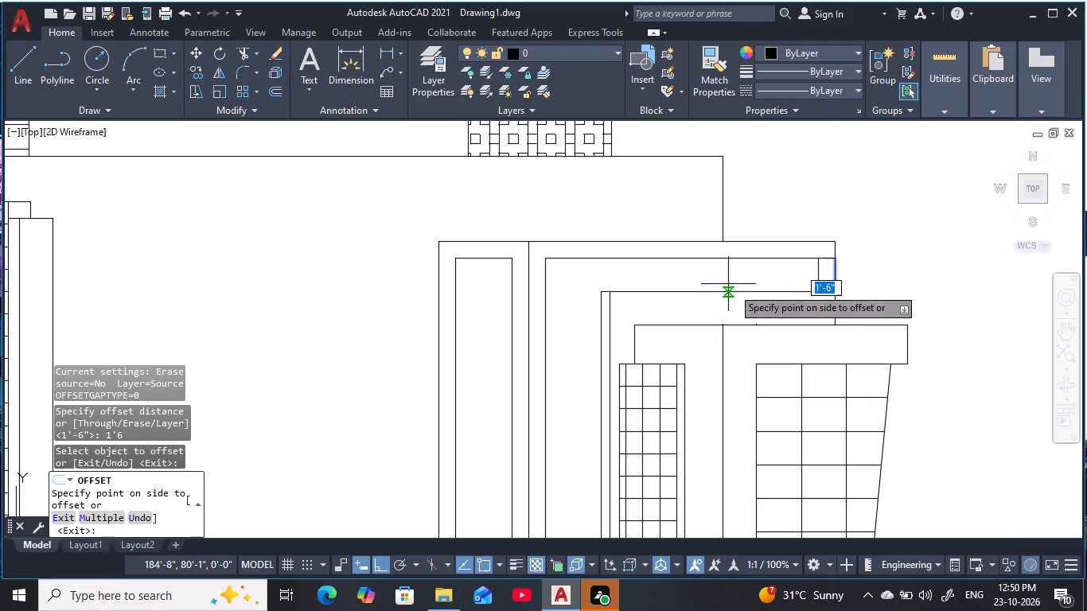
type("m")
key("space")
left_click(715, 279)
left_click(710, 281)
left_click(695, 280)
left_click(684, 280)
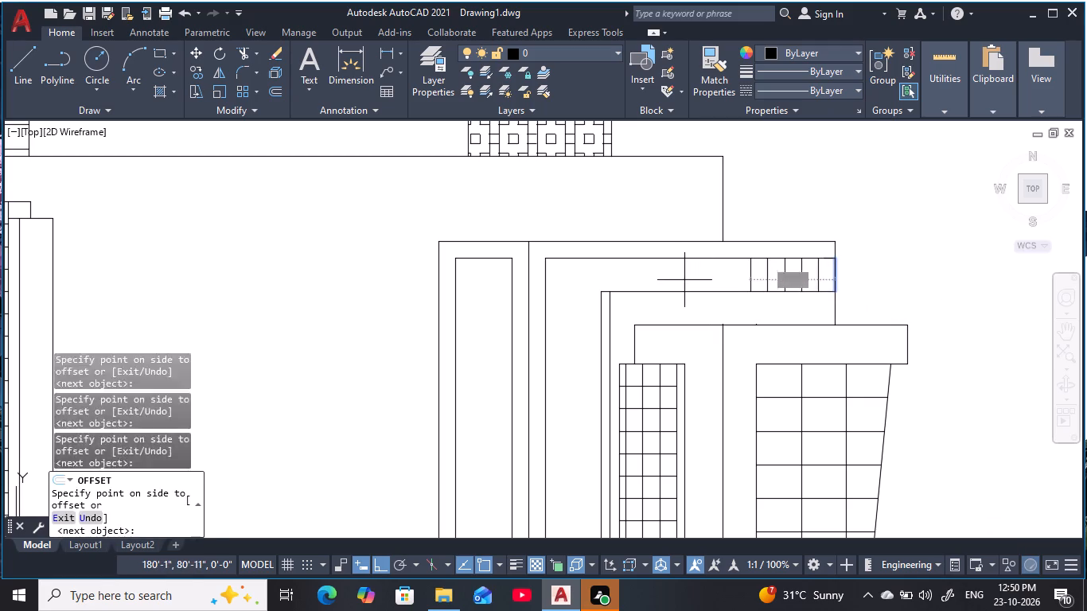
left_click_drag(669, 282, 658, 284)
left_click_drag(630, 286, 622, 290)
left_click(601, 286)
left_click_drag(590, 286, 579, 285)
left_click(564, 280)
triple_click(558, 278)
double_click(559, 278)
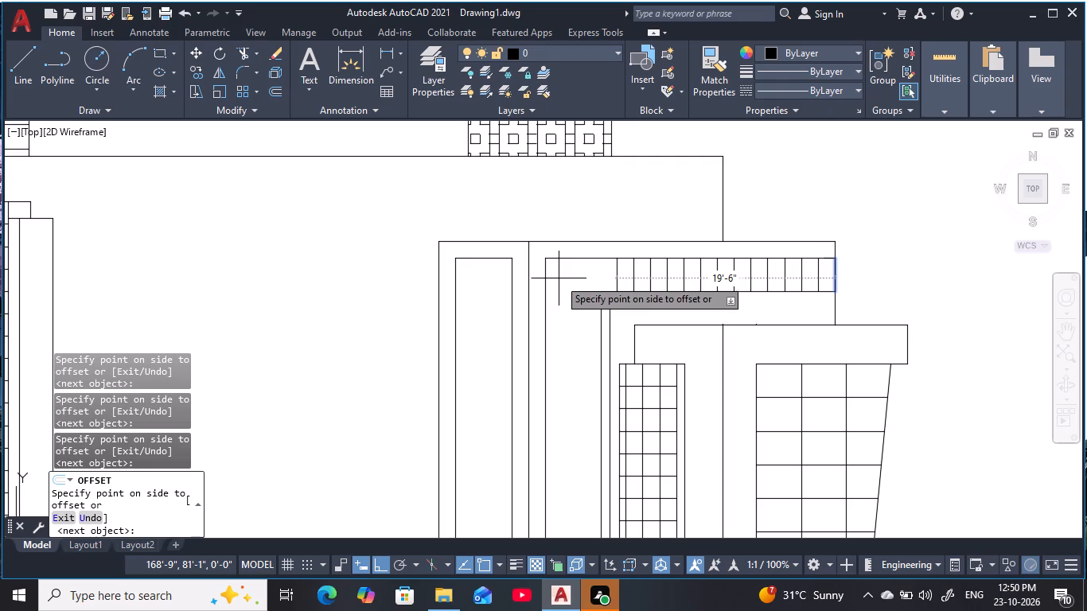
left_click(558, 282)
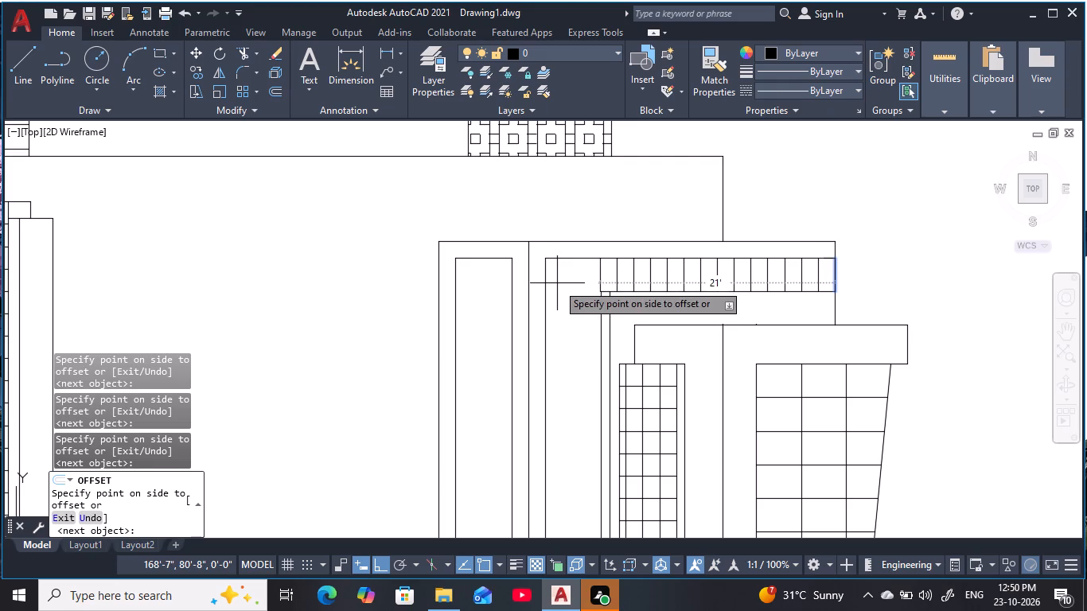
left_click(557, 283)
key("Escape")
key("Escape")
key("Escape")
key("Escape")
key("Escape")
key("Escape")
key("Escape")
key("Escape")
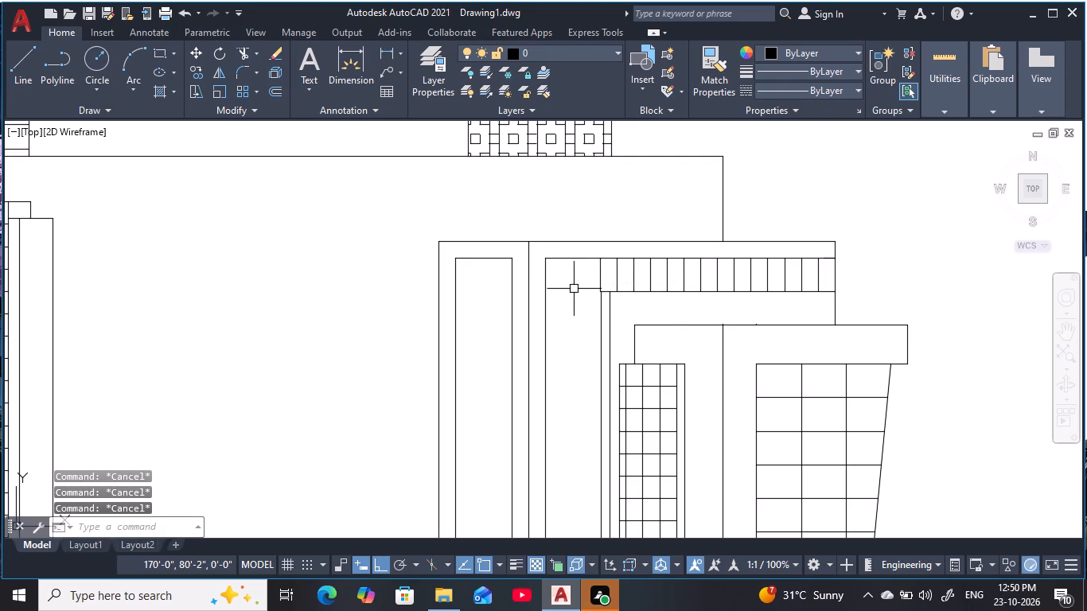
key("Escape")
key("Escape")
key("Escape")
Draw a horizontal line about 5' long from the middle ledge frame's top left corner to the outer frame's inner edge.
type("l")
key("space")
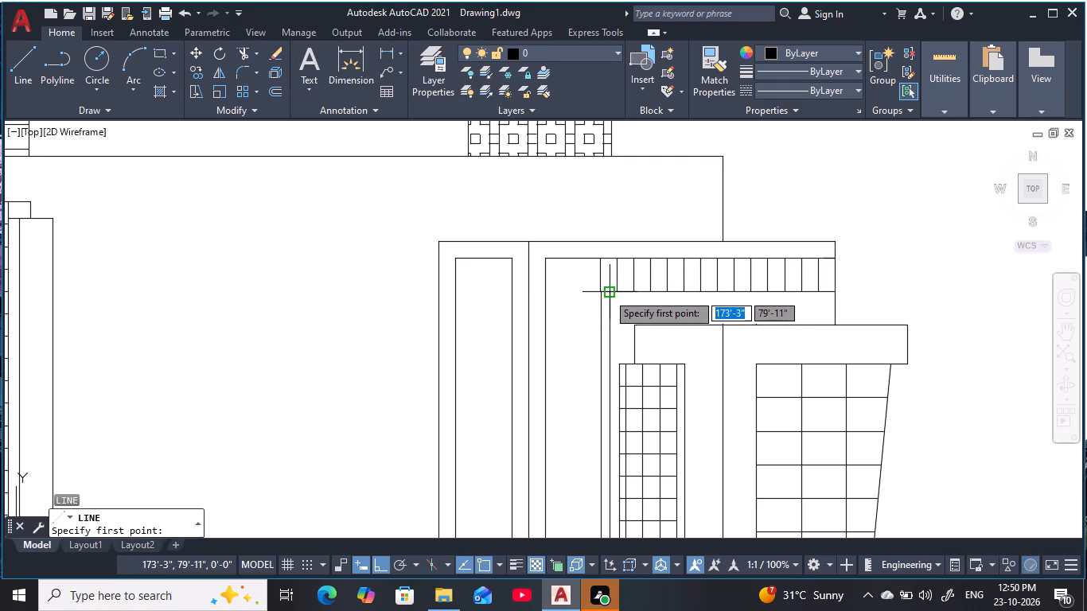
left_click(602, 293)
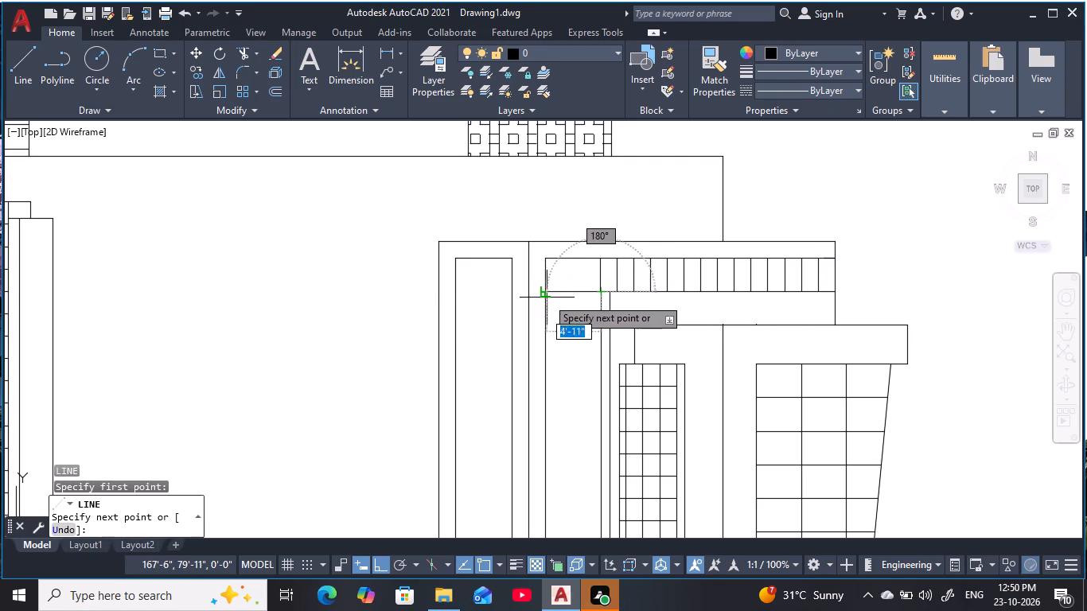
left_click(544, 291)
key("Escape")
key("Escape")
key("Escape")
key("Escape")
middle_click_drag(590, 278, 602, 263)
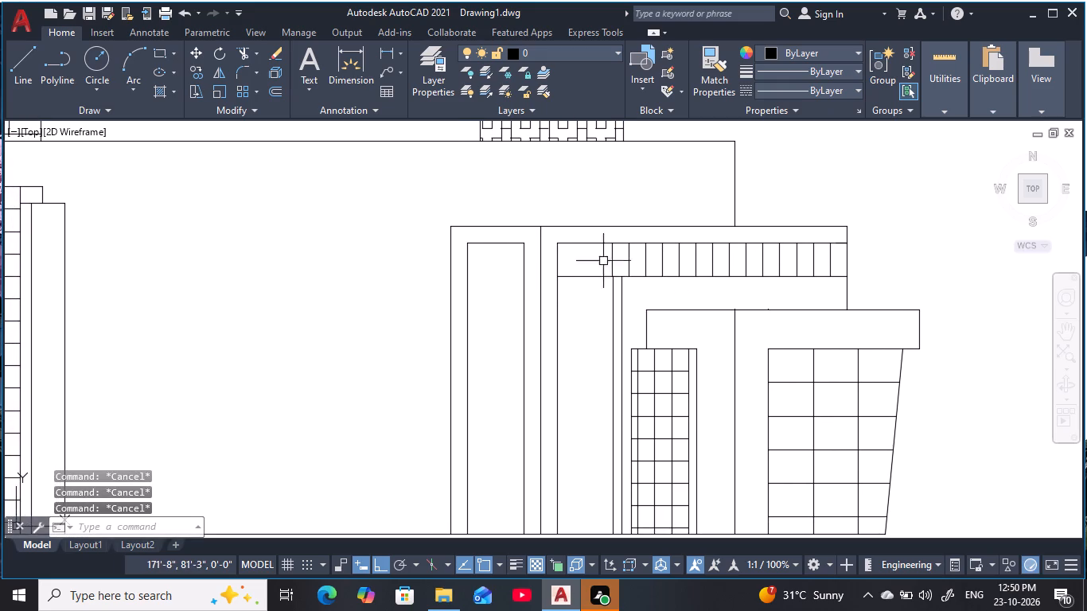
key("Escape")
key("Escape")
key("Escape")
key("Escape")
key("Escape")
key("Escape")
key("Escape")
key("Escape")
key("Escape")
key("Escape")
key("Escape")
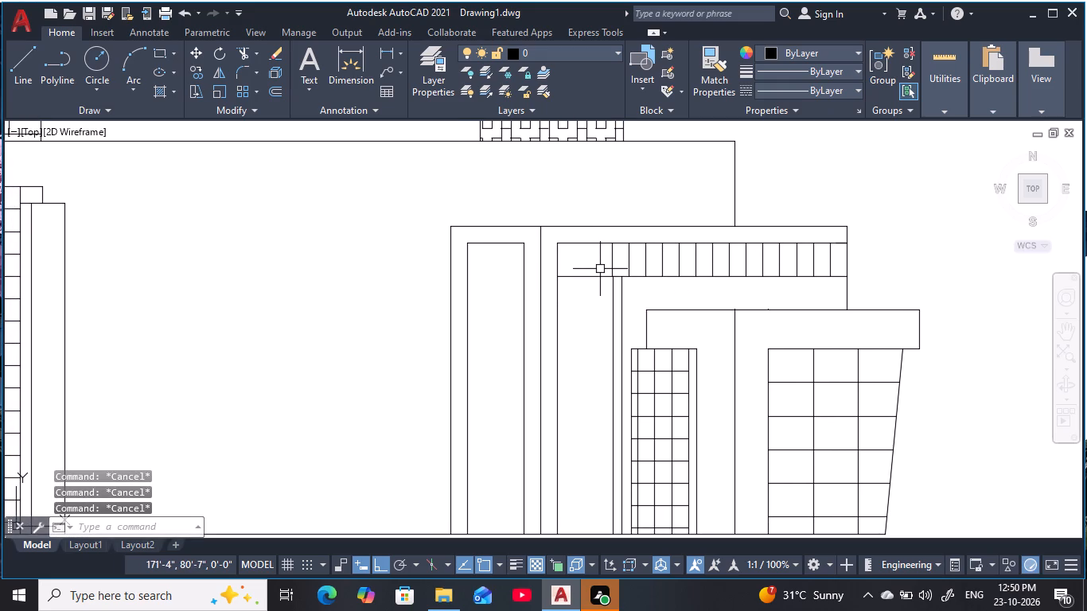
key("Escape")
key("Escape")
Measure the height of the slatted band at its leftmost slat.
type("dli")
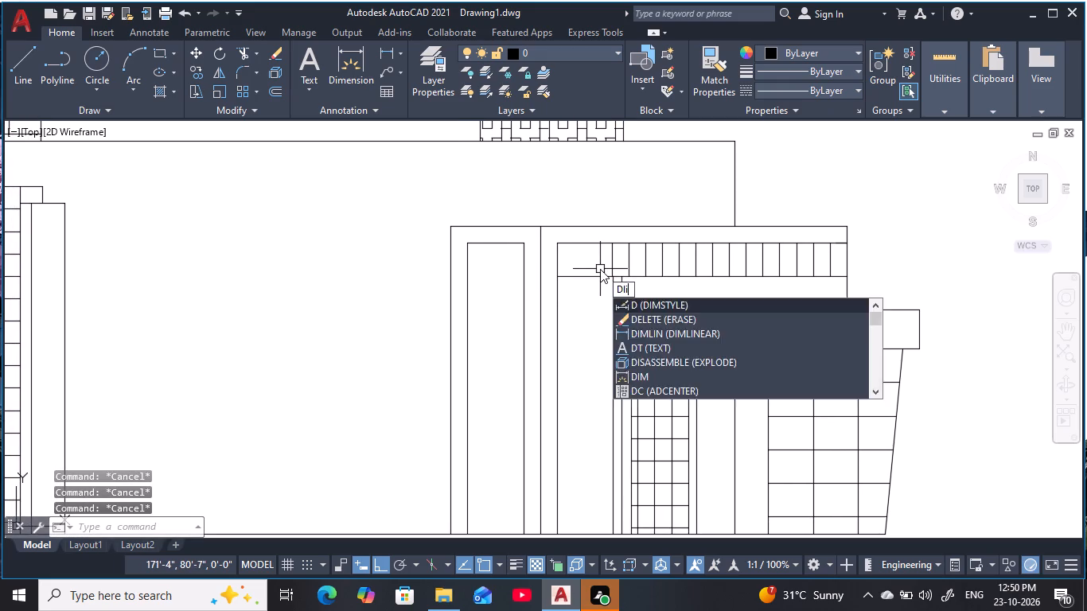
key("space")
left_click(607, 278)
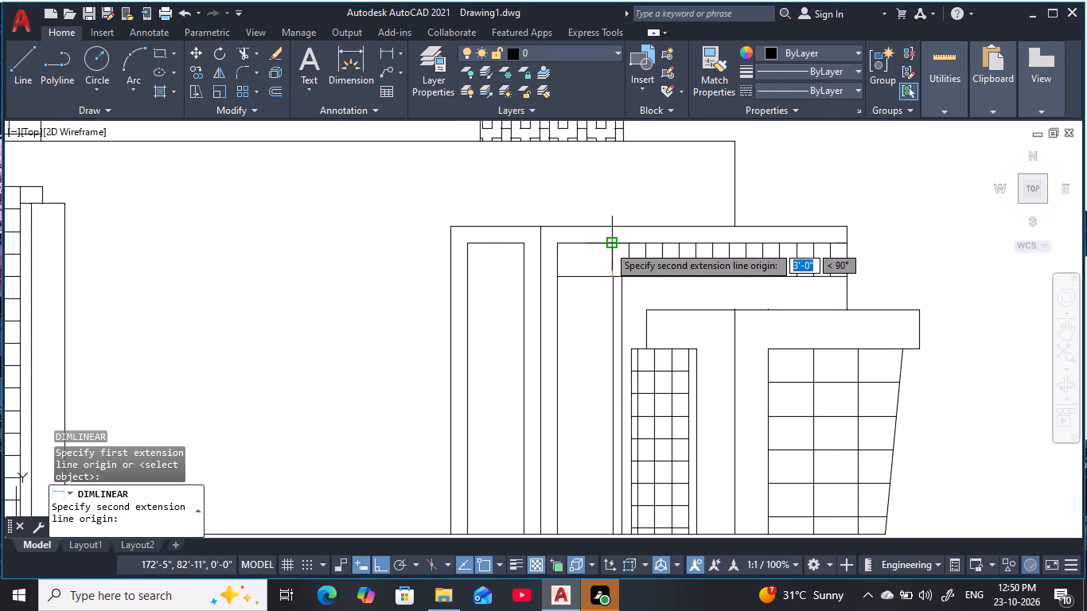
left_click(609, 245)
key("Escape")
key("Escape")
key("Escape")
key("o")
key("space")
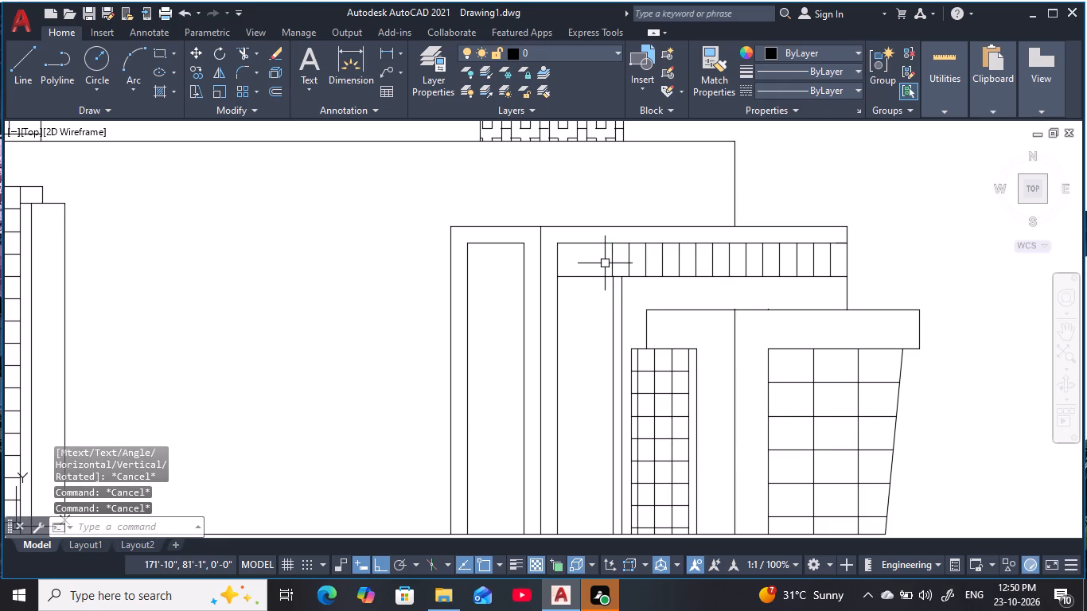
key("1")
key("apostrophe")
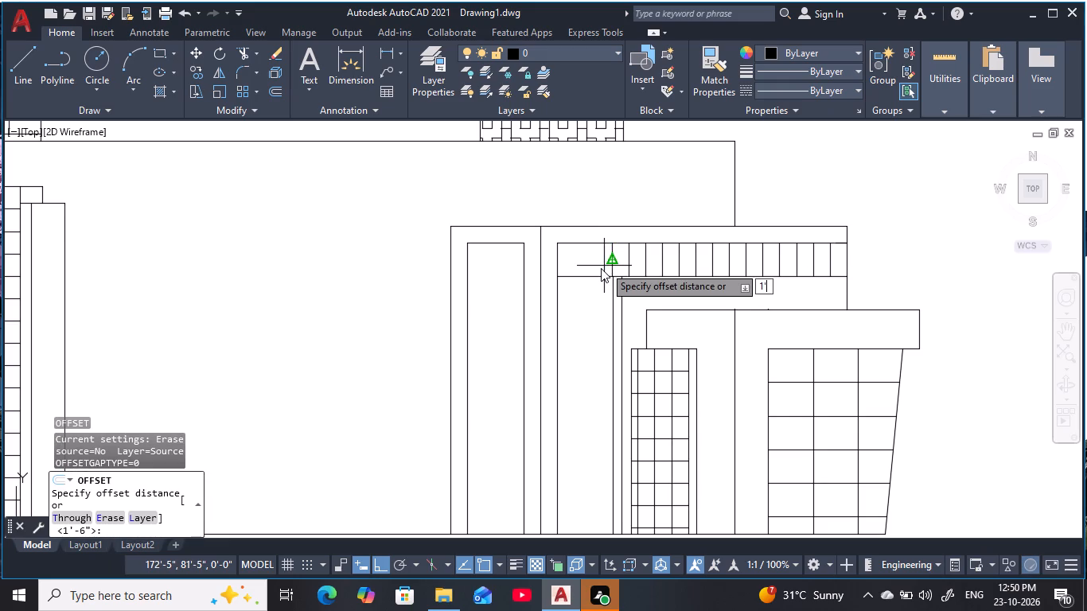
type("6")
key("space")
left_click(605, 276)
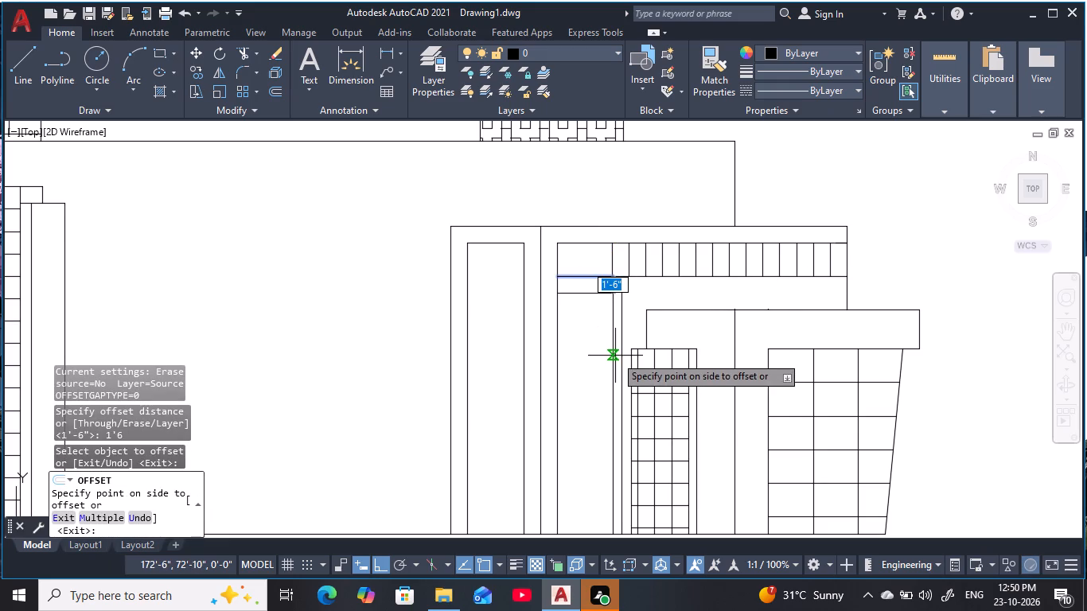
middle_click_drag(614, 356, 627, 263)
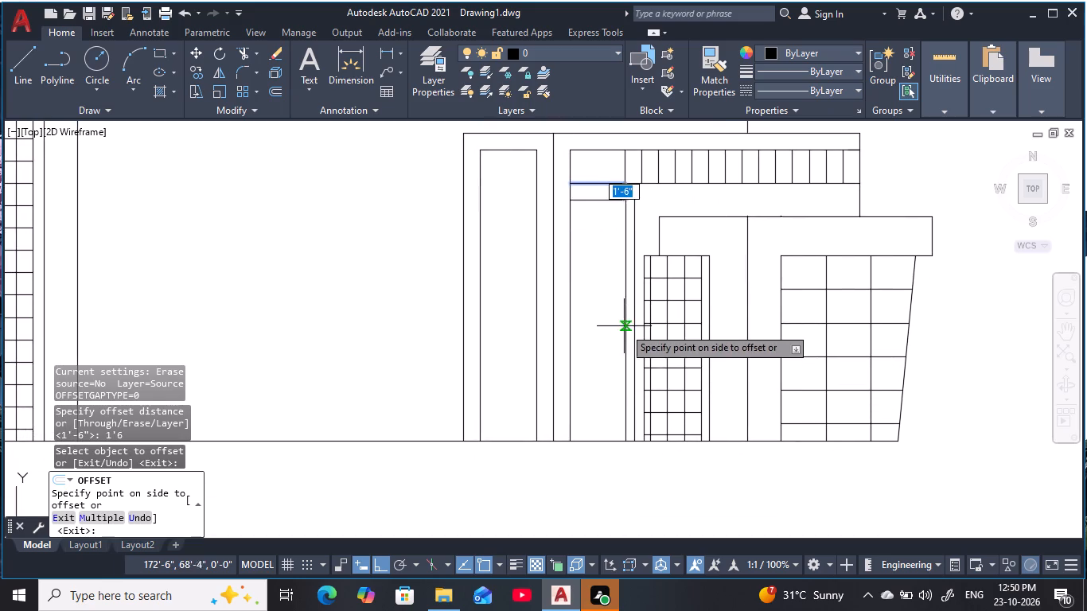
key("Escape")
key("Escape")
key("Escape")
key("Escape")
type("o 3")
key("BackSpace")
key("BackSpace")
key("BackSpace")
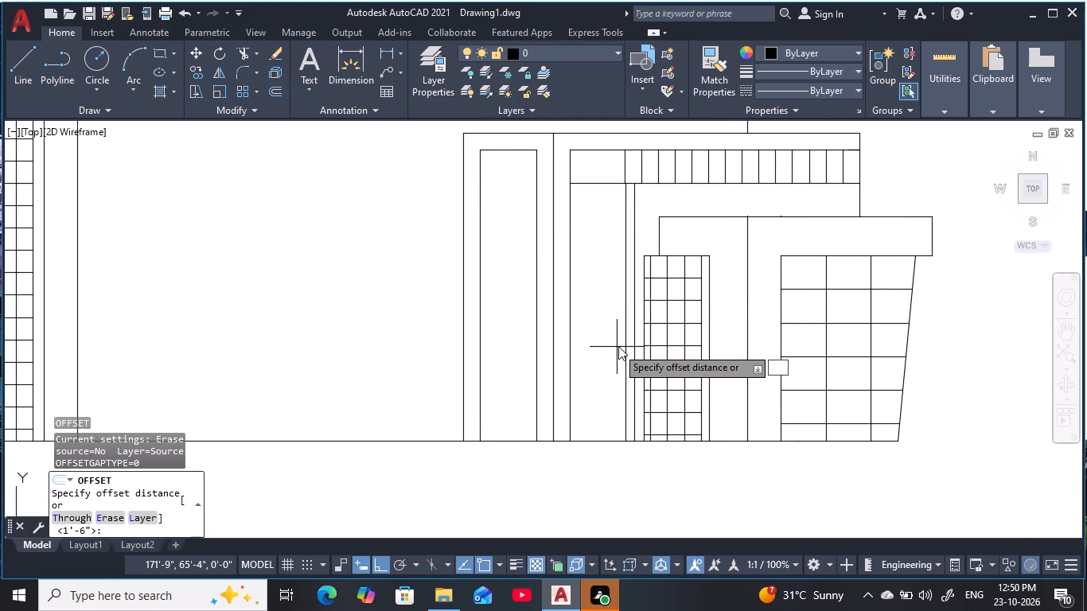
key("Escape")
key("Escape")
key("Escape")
Offset the short horizontal line at the band's lower left downward nine times at 2'-6" spacing, toward the ground.
key("o")
key("space")
key("2")
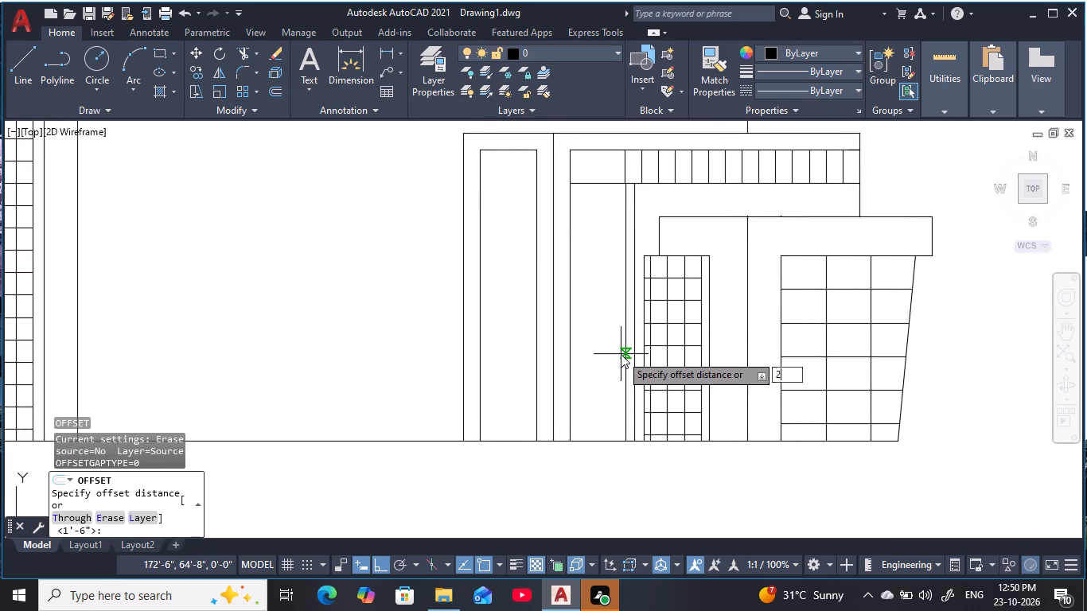
key("apostrophe")
key("6")
key("space")
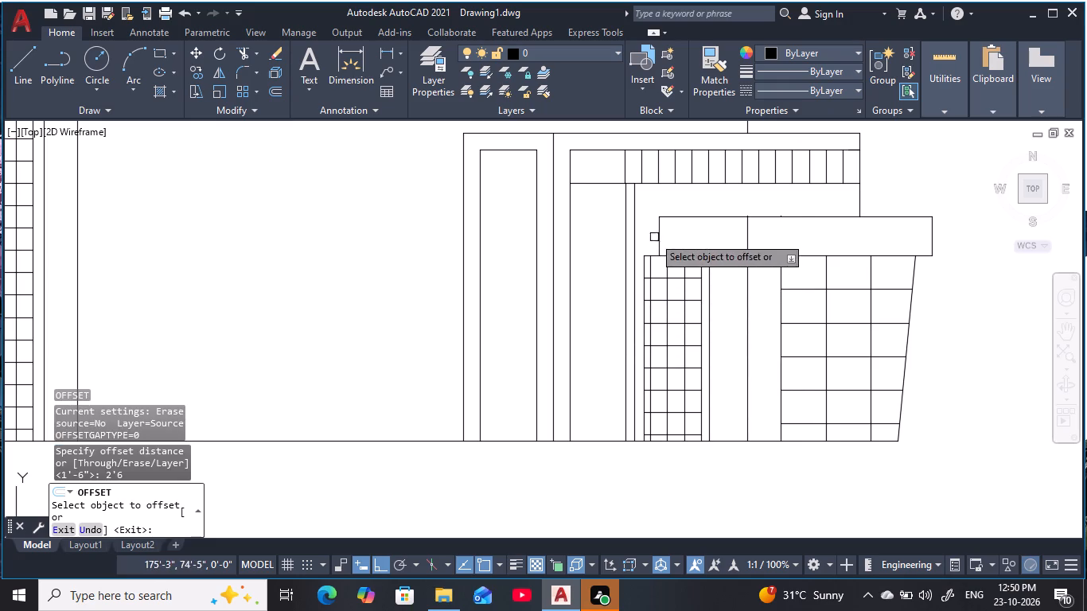
left_click(598, 185)
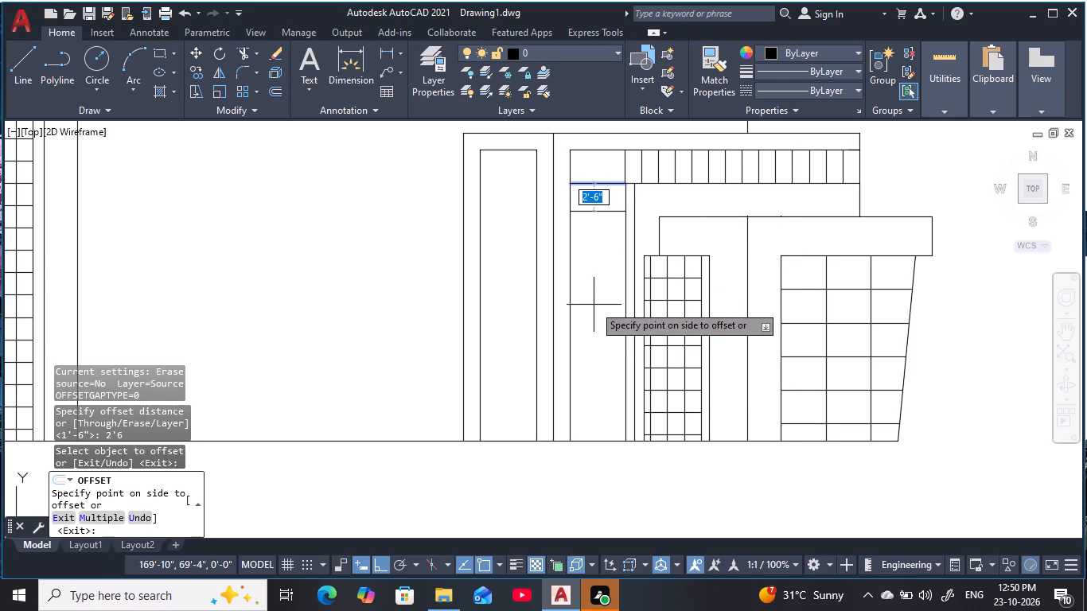
key("m")
key("space")
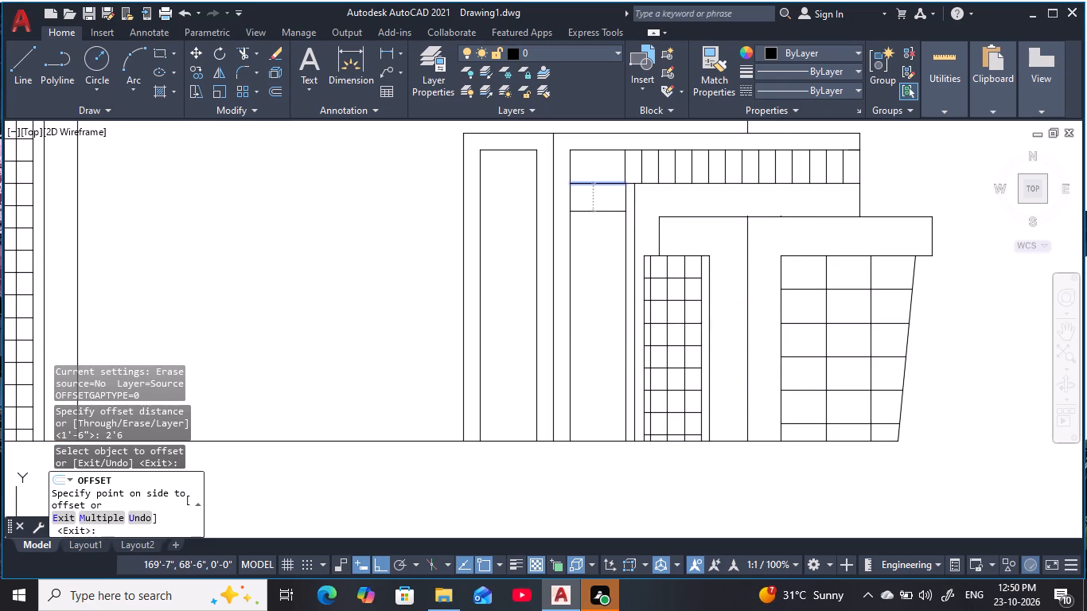
double_click(595, 318)
left_click(598, 333)
left_click_drag(598, 341, 598, 352)
left_click_drag(597, 354, 596, 387)
left_click_drag(596, 388, 598, 402)
left_click_drag(601, 414, 606, 437)
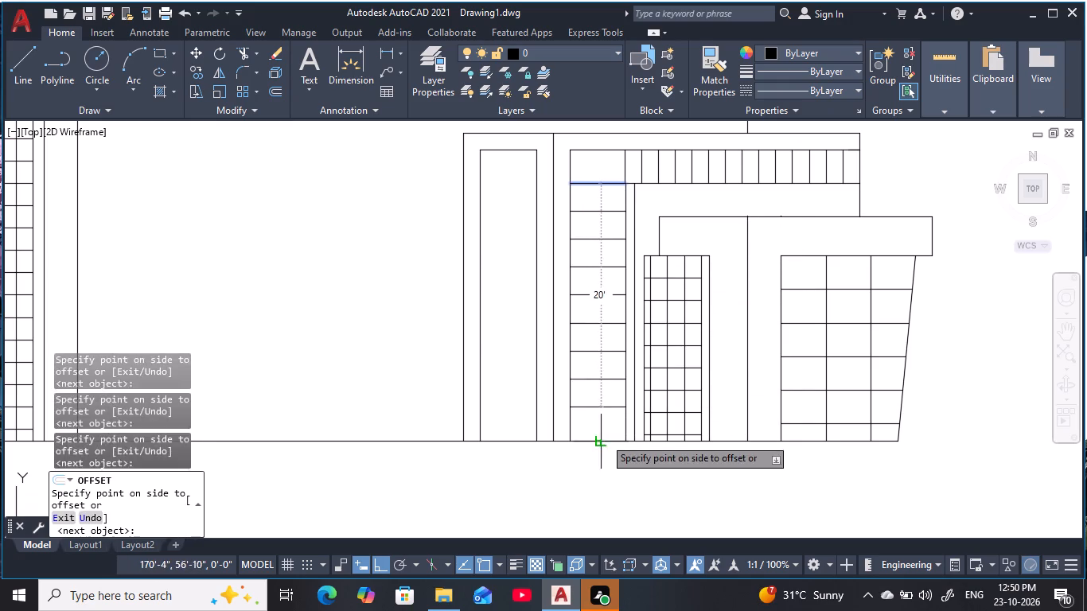
left_click(606, 457)
left_click(595, 481)
key("Escape")
key("Escape")
key("Escape")
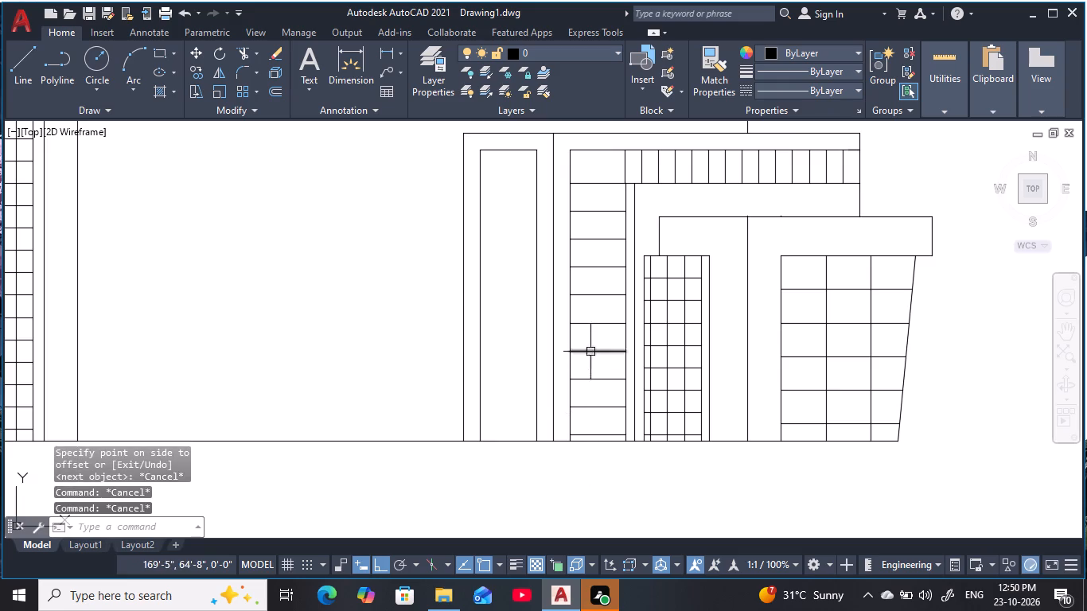
Draw a vertical line from the short horizontal line's midpoint up to the outer ledge's underside, splitting the corner cell.
middle_click_drag(591, 356, 611, 445)
key("Escape")
key("Escape")
key("Escape")
key("Escape")
middle_click_drag(610, 301, 588, 259)
scroll(587, 259, "up", 1)
key("Escape")
key("Escape")
key("l")
key("space")
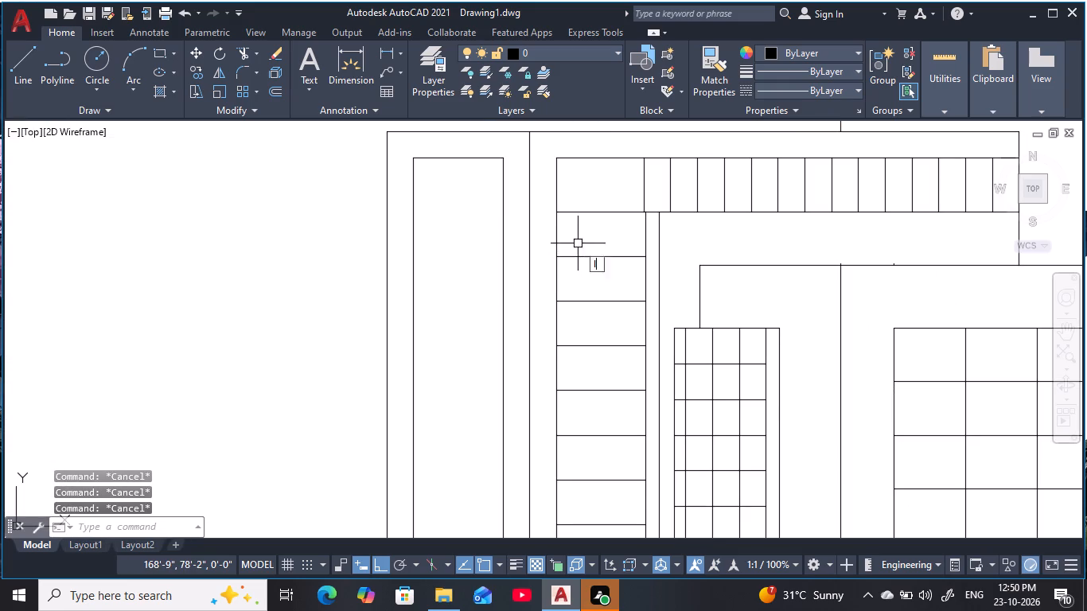
left_click(603, 209)
left_click(599, 158)
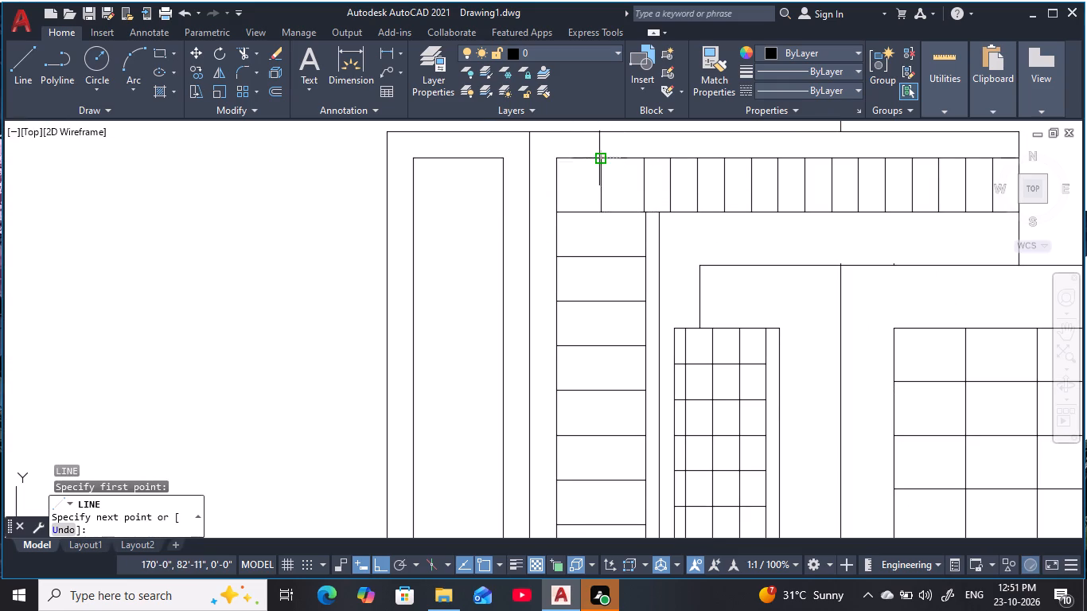
key("Escape")
key("Escape")
key("Escape")
key("Escape")
key("Escape")
Draw a vertical line from the same midpoint down to the ground line, dividing the strip's horizontal rows in half.
key("l")
key("space")
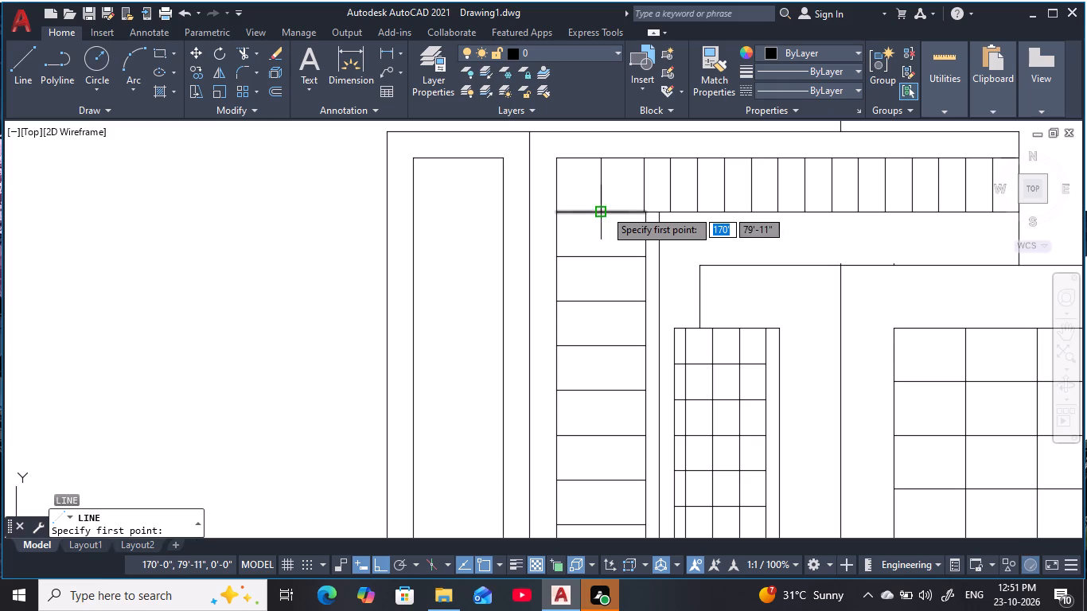
left_click(602, 212)
middle_click_drag(625, 333, 602, 99)
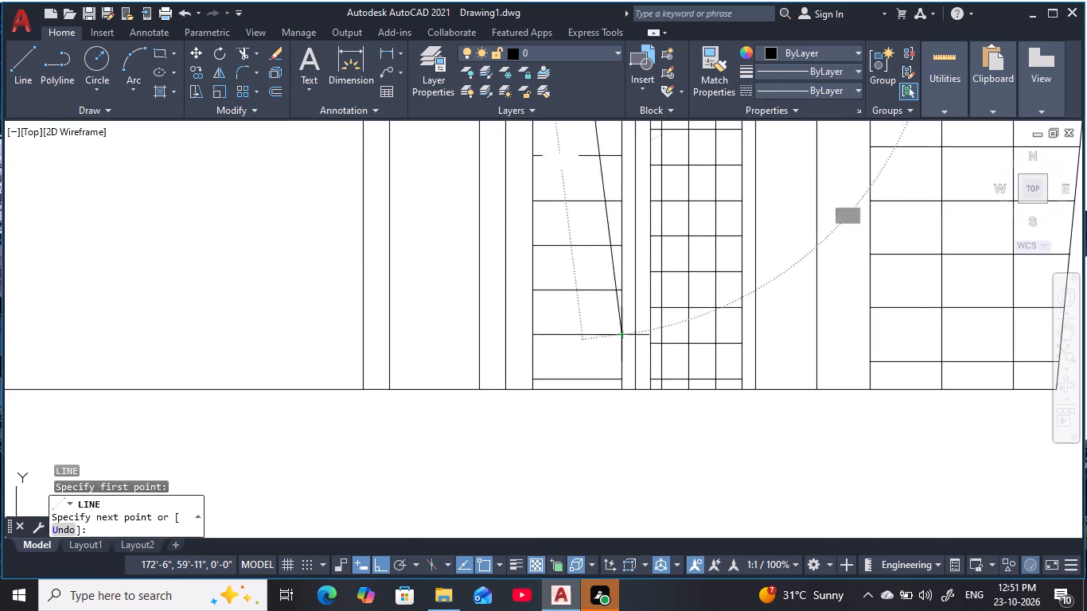
left_click(580, 392)
key("Escape")
key("Escape")
scroll(602, 283, "down", 1)
middle_click_drag(592, 307, 613, 443)
scroll(614, 428, "down", 1)
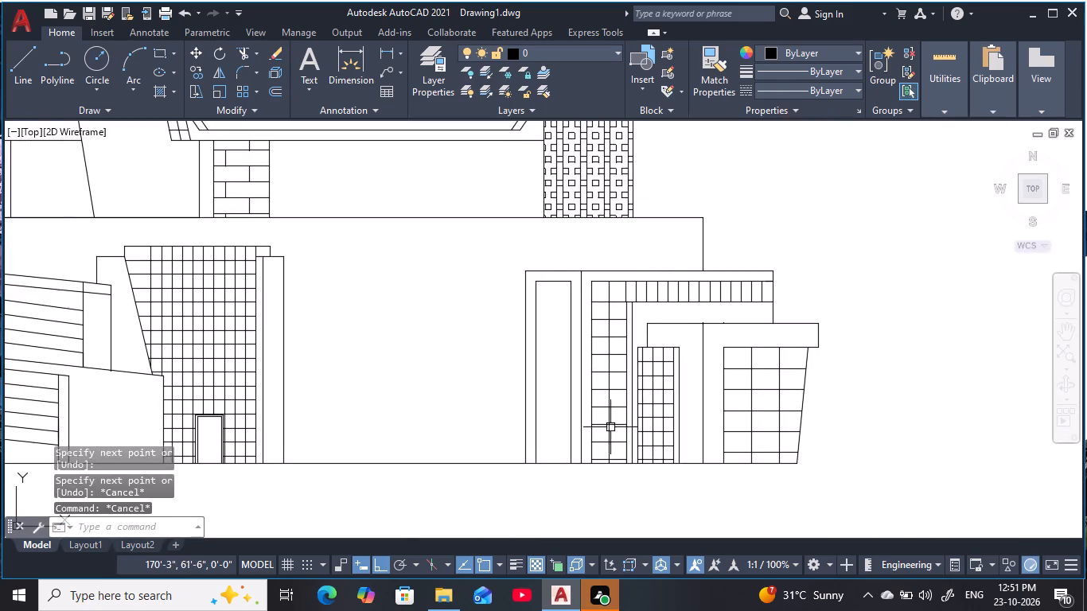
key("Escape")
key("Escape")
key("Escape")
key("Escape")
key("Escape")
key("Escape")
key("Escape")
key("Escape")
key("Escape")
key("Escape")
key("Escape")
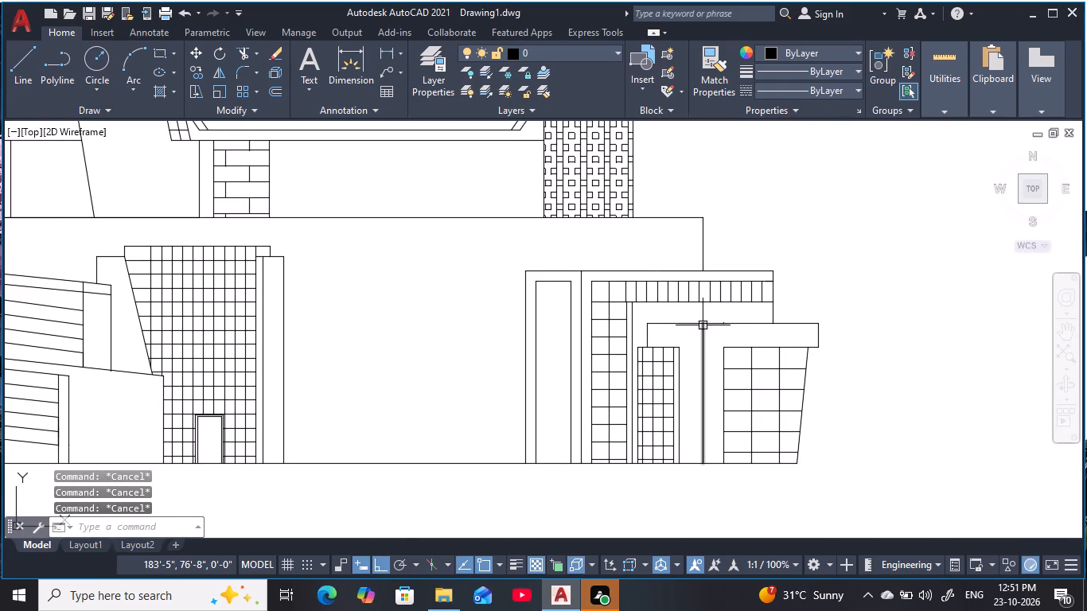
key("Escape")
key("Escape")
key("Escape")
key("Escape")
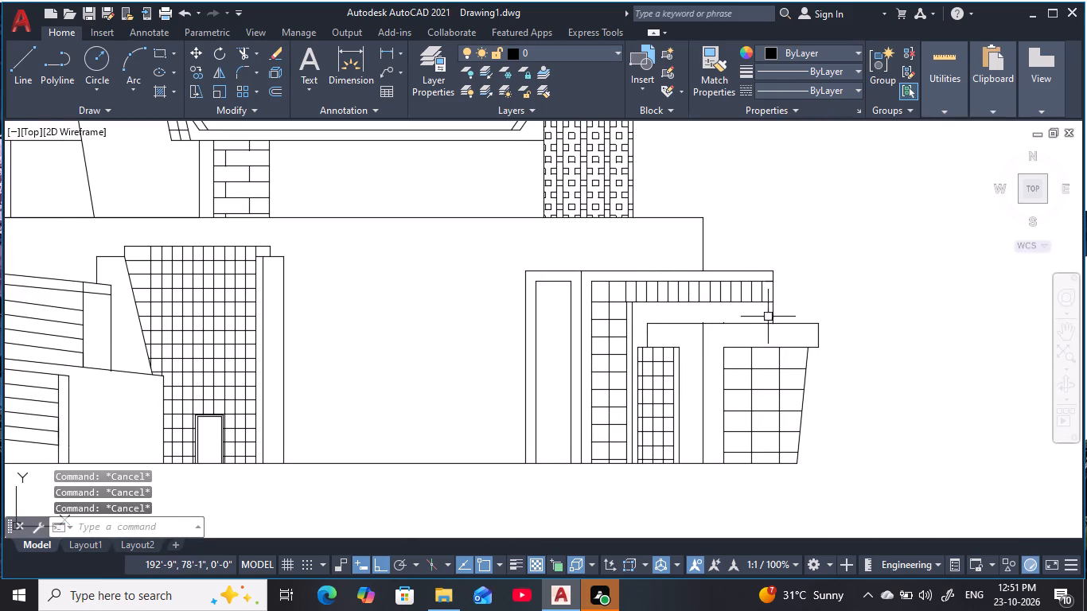
Trim away the vertical line that splits the corner cell above the narrow gridded strip, at the slatted band's start.
middle_click_drag(715, 329, 778, 309)
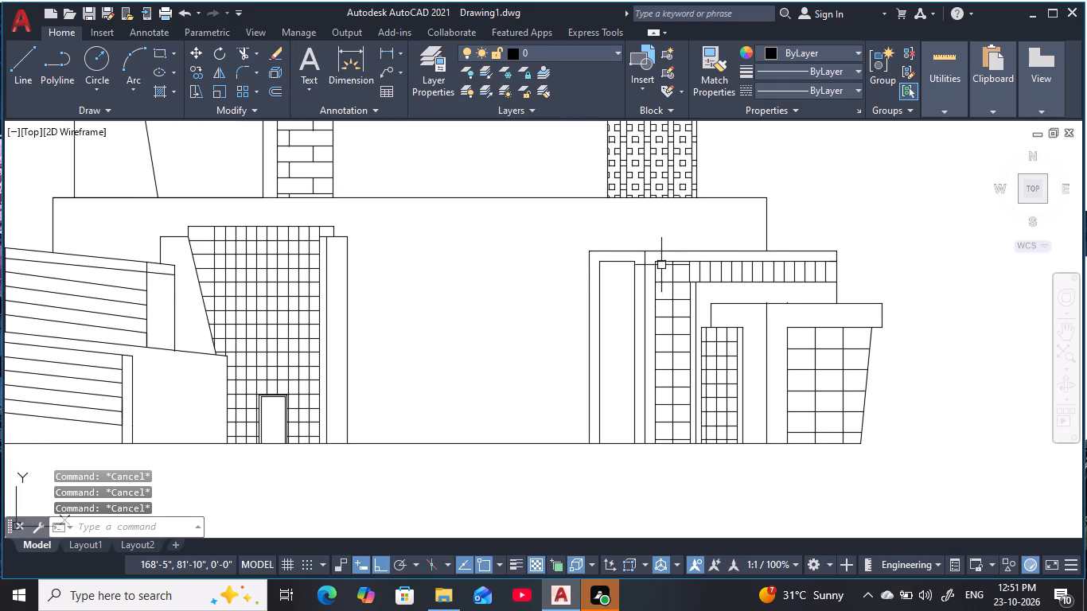
scroll(671, 252, "up", 2)
key("Escape")
key("Escape")
key("Escape")
type("tr")
key("space")
left_click(695, 311)
left_click(651, 313)
key("Escape")
key("Escape")
key("Escape")
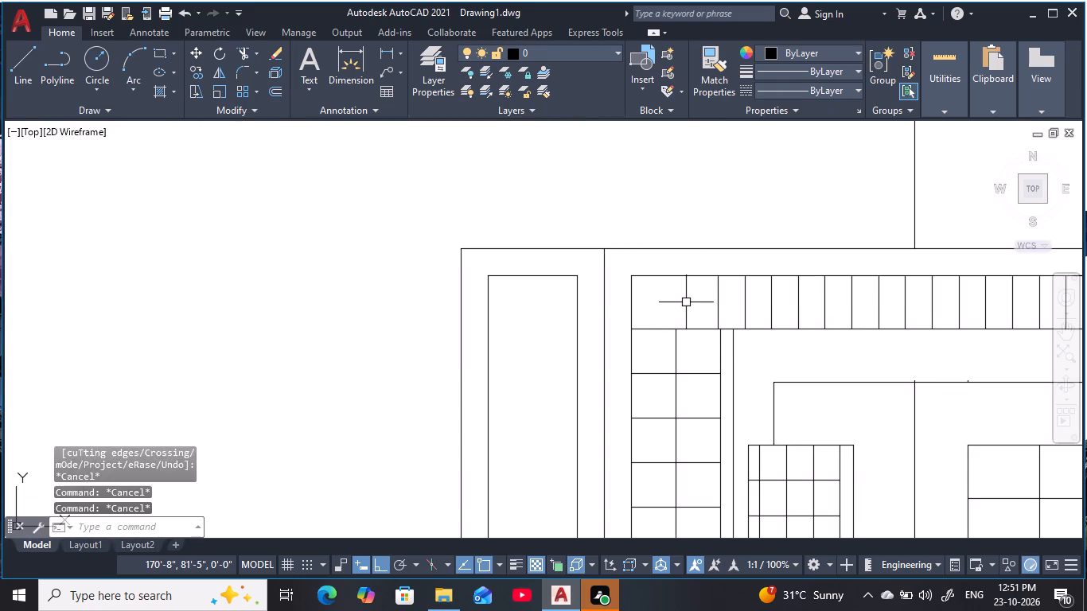
Offset the slatted band's leftmost slat leftward twice at 1'-6" spacing to continue the slats across the corner cell.
key("Escape")
key("Escape")
type("o")
key("space")
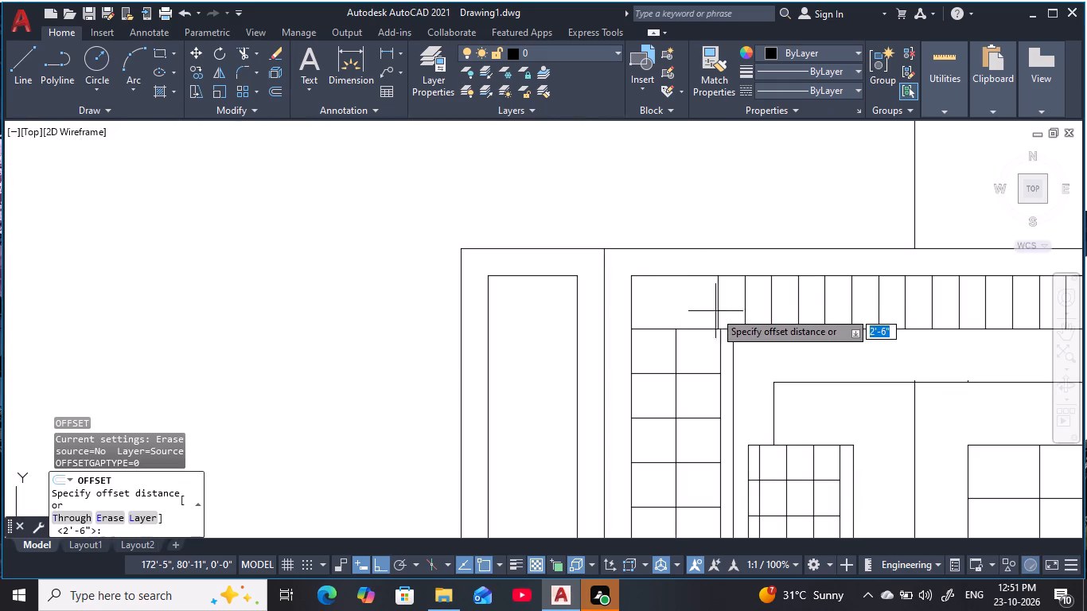
type("1'")
type("6")
key("space")
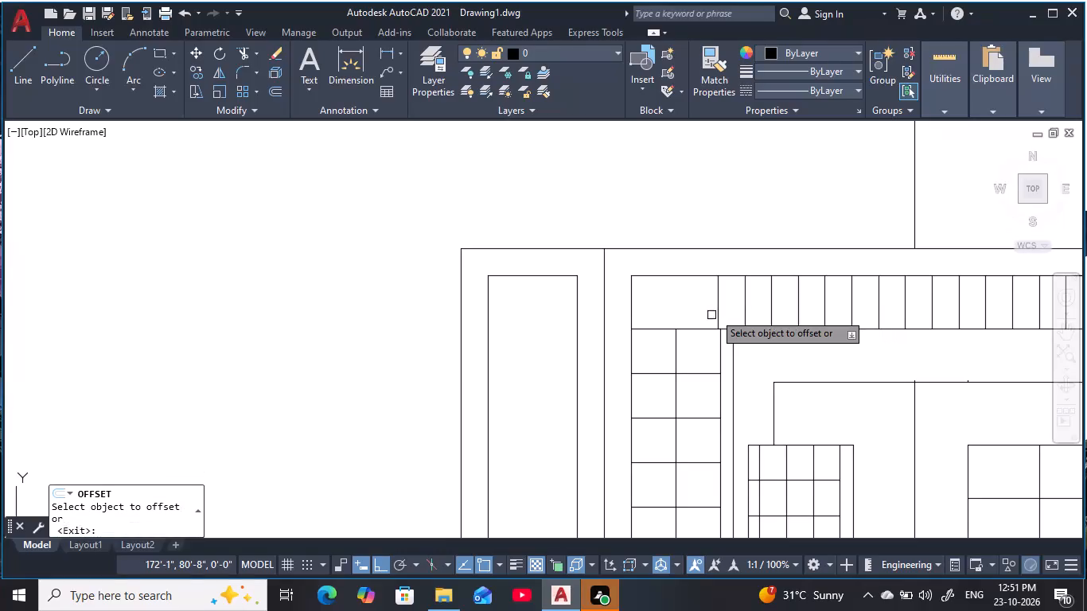
left_click(719, 313)
left_click(673, 316)
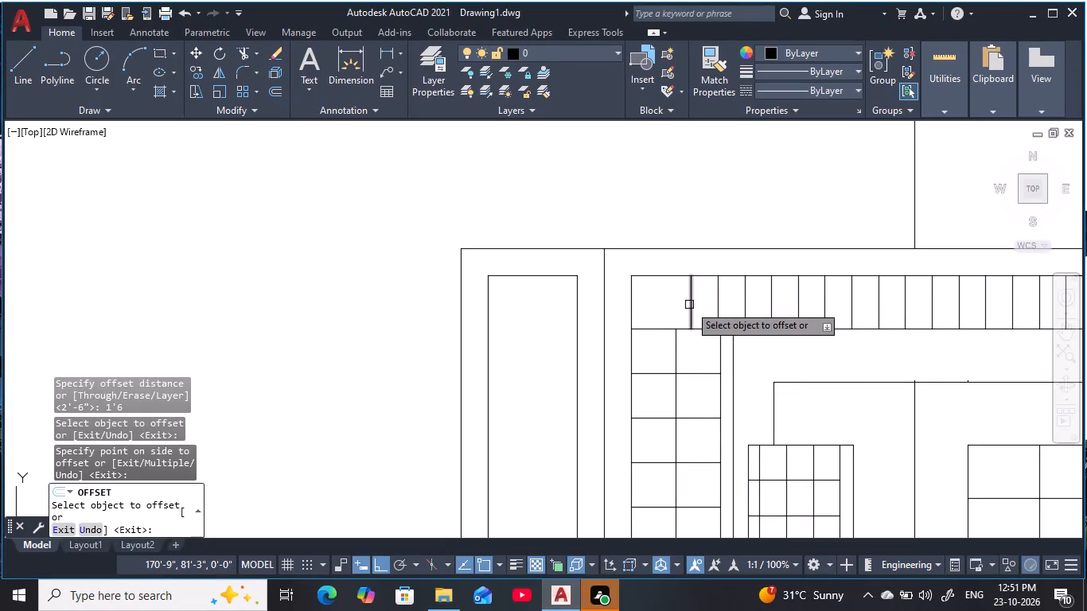
left_click(689, 305)
left_click(651, 312)
key("Escape")
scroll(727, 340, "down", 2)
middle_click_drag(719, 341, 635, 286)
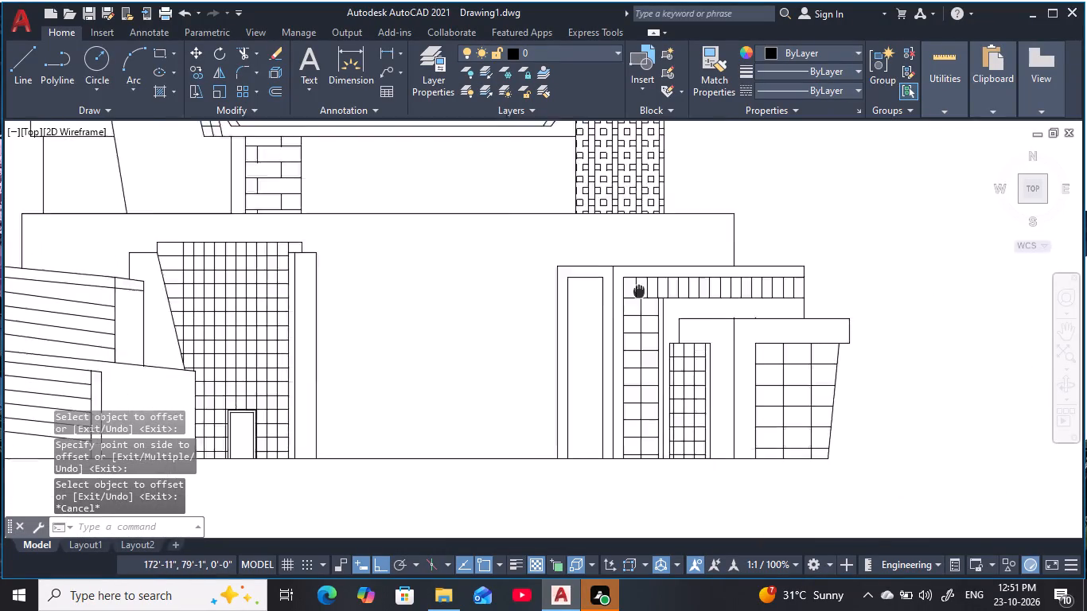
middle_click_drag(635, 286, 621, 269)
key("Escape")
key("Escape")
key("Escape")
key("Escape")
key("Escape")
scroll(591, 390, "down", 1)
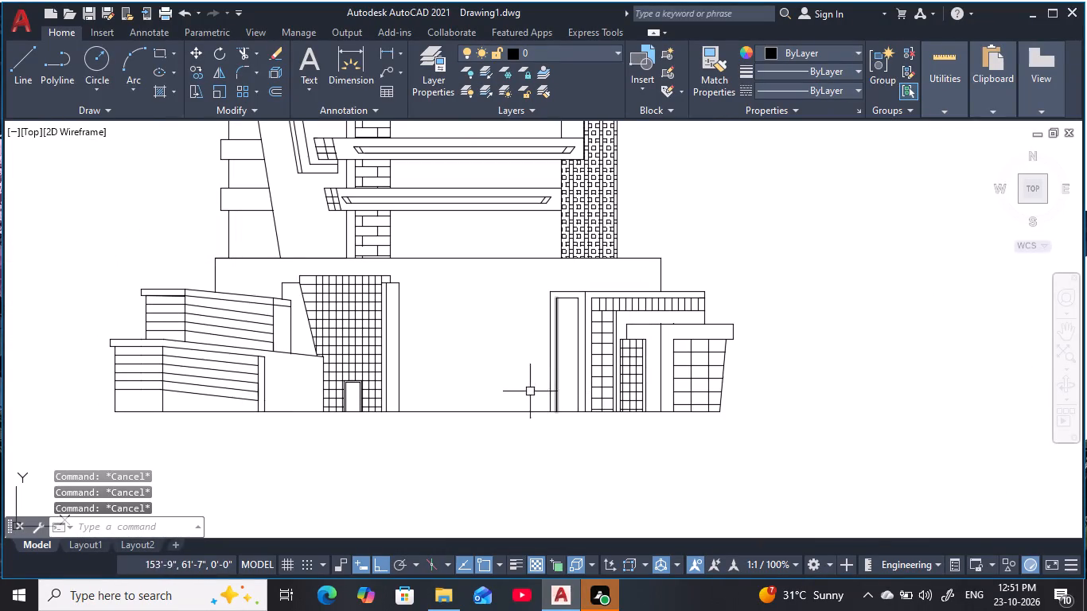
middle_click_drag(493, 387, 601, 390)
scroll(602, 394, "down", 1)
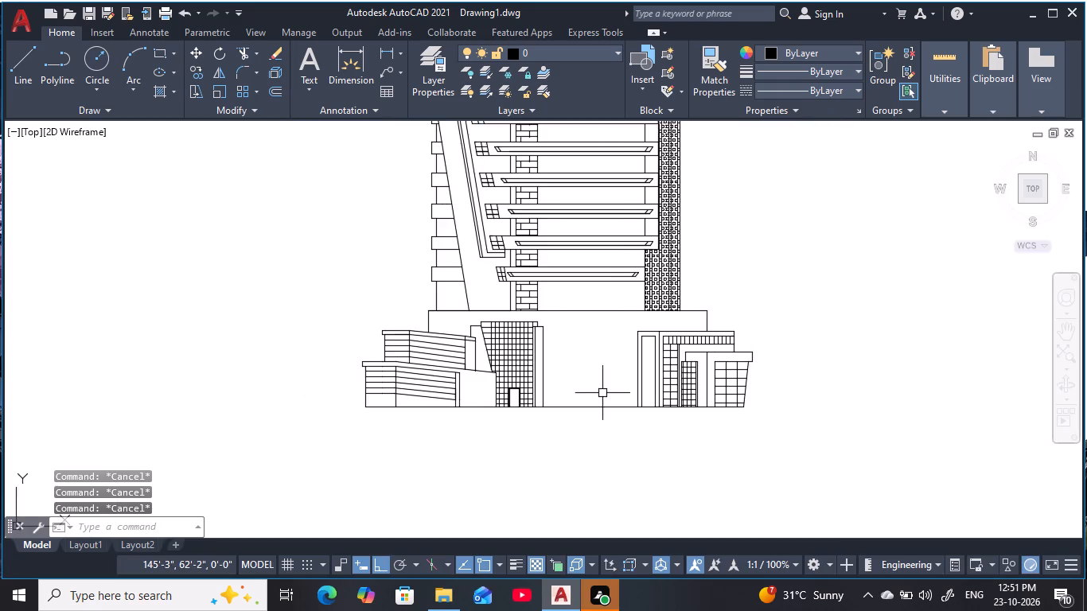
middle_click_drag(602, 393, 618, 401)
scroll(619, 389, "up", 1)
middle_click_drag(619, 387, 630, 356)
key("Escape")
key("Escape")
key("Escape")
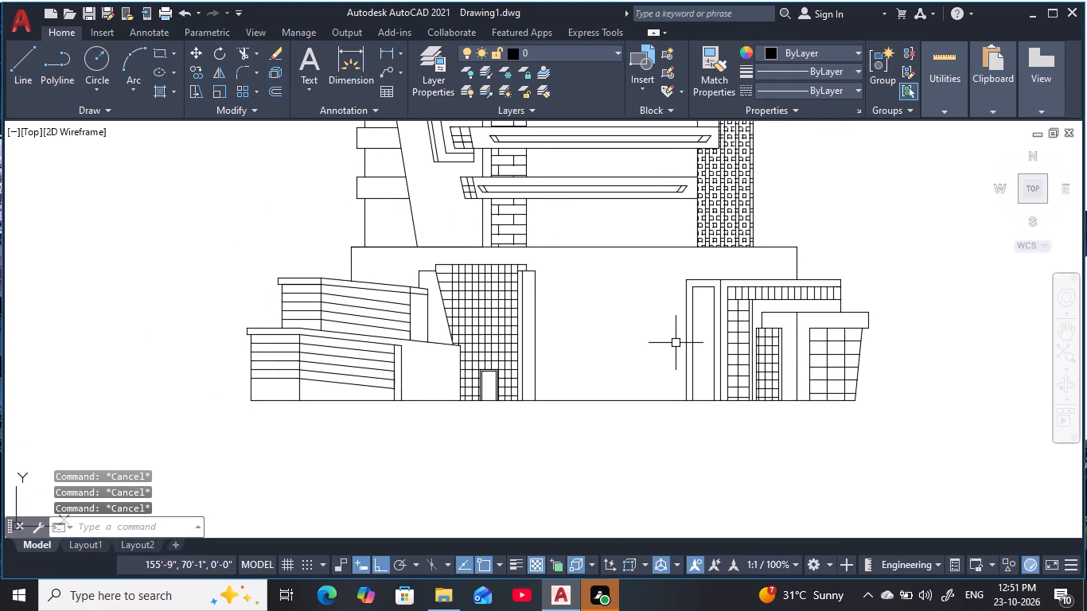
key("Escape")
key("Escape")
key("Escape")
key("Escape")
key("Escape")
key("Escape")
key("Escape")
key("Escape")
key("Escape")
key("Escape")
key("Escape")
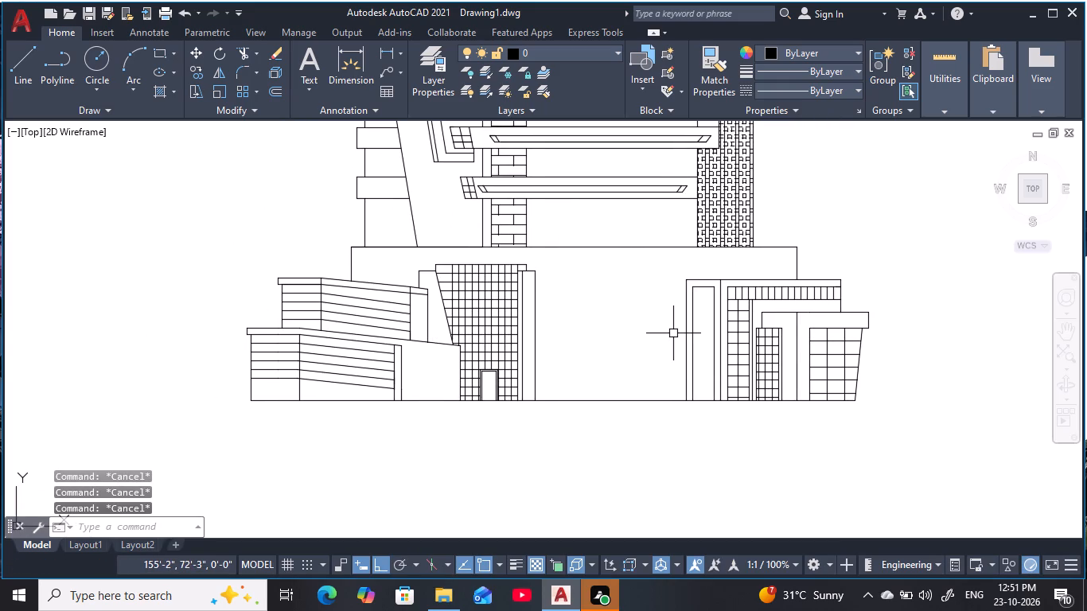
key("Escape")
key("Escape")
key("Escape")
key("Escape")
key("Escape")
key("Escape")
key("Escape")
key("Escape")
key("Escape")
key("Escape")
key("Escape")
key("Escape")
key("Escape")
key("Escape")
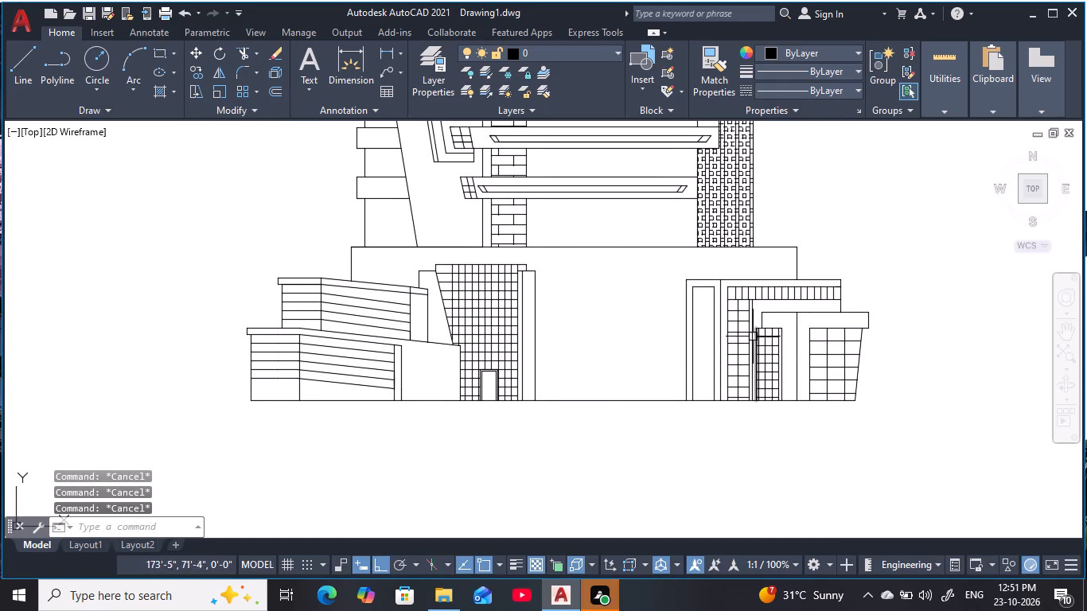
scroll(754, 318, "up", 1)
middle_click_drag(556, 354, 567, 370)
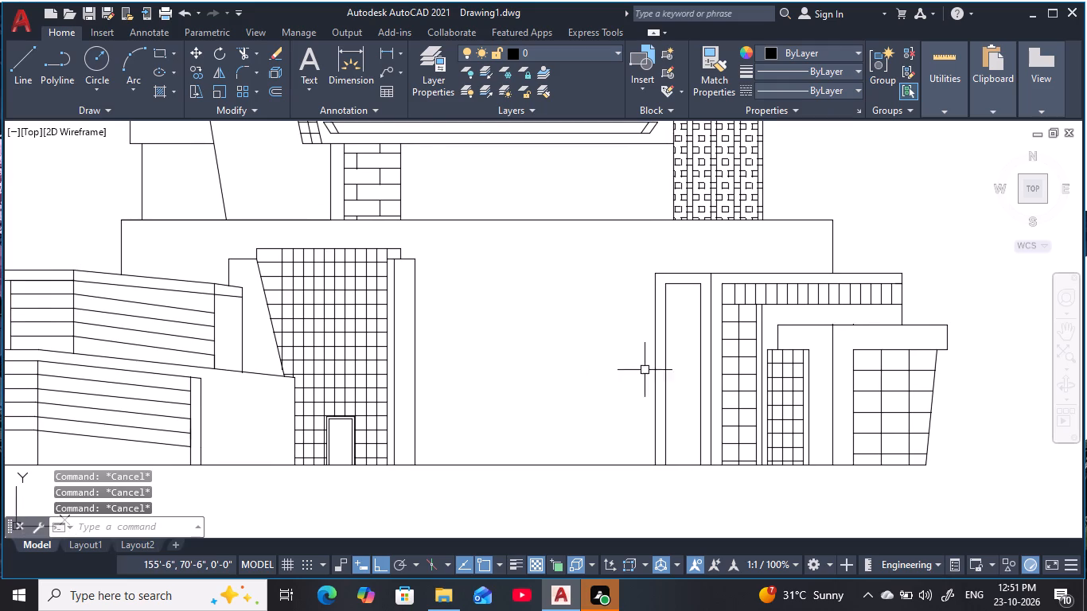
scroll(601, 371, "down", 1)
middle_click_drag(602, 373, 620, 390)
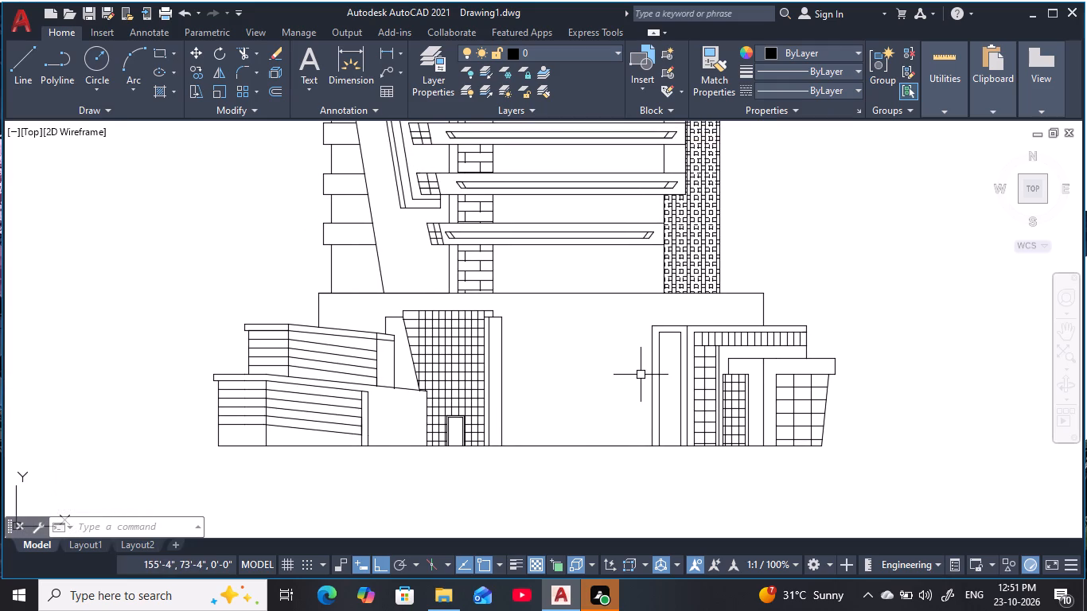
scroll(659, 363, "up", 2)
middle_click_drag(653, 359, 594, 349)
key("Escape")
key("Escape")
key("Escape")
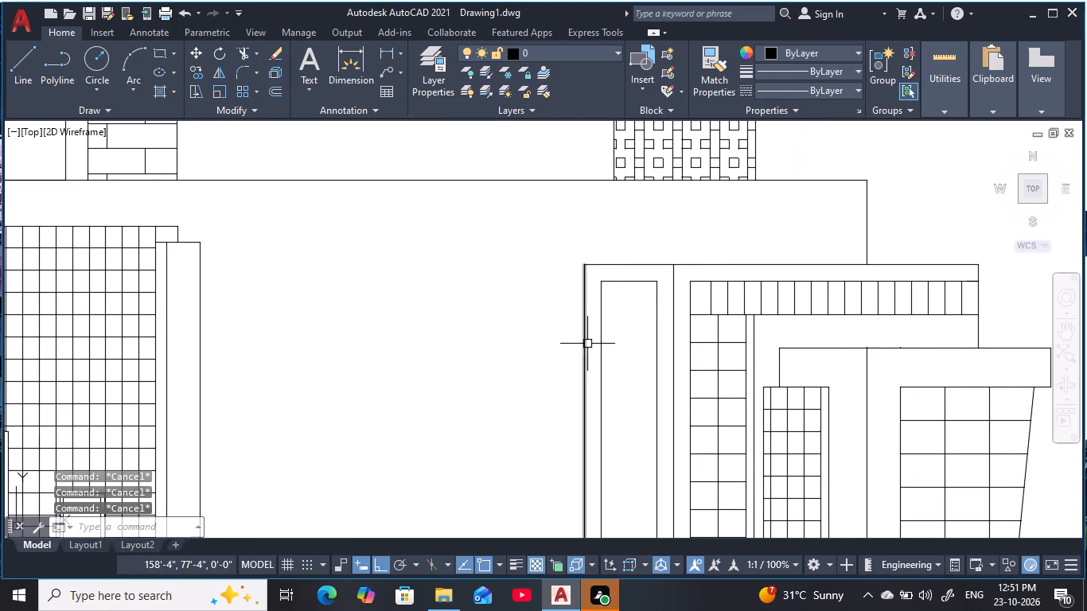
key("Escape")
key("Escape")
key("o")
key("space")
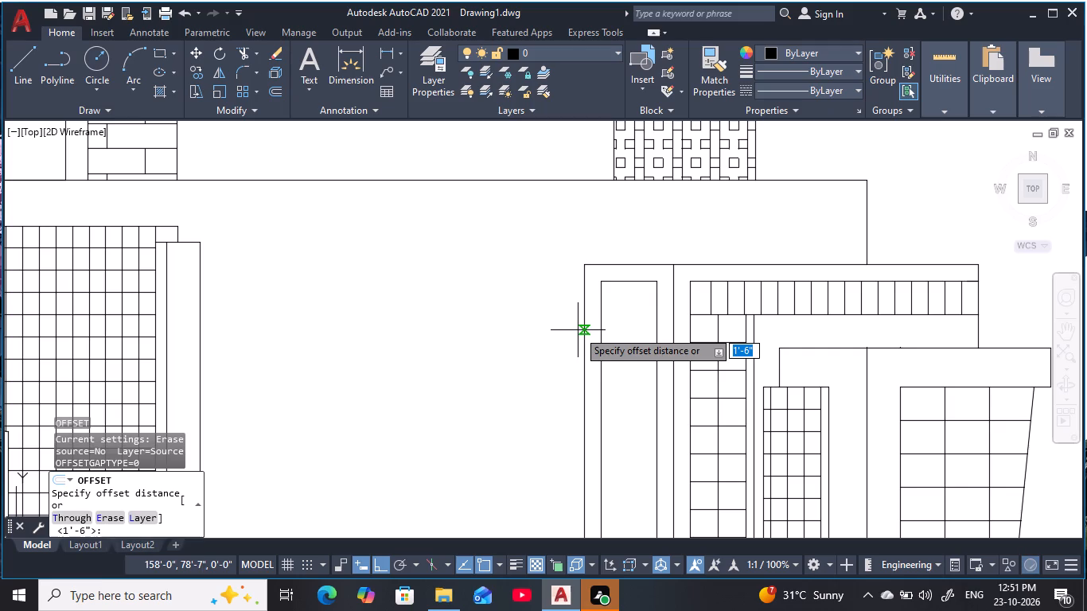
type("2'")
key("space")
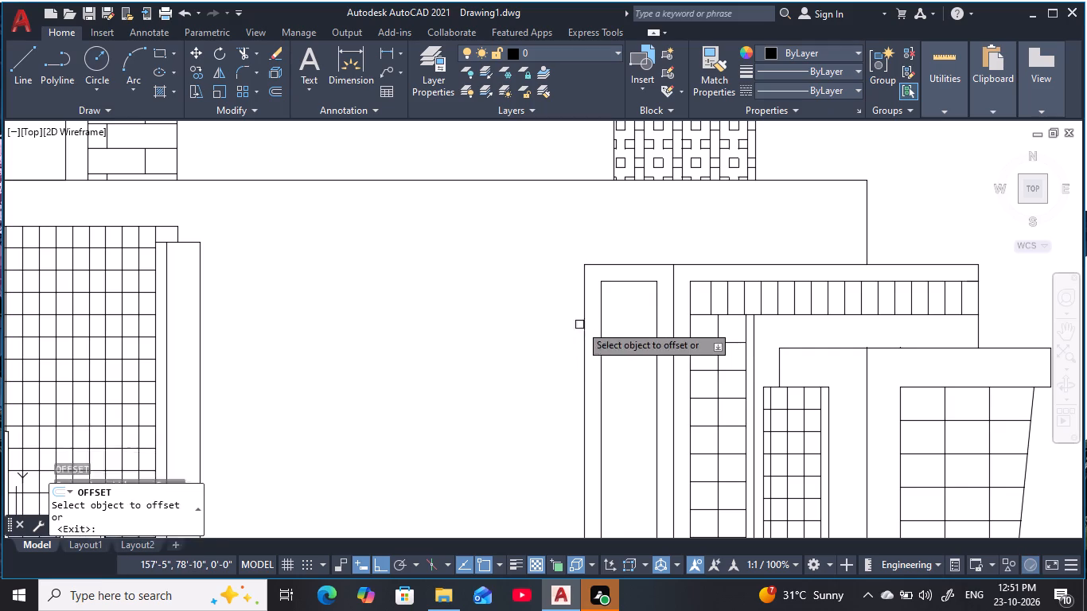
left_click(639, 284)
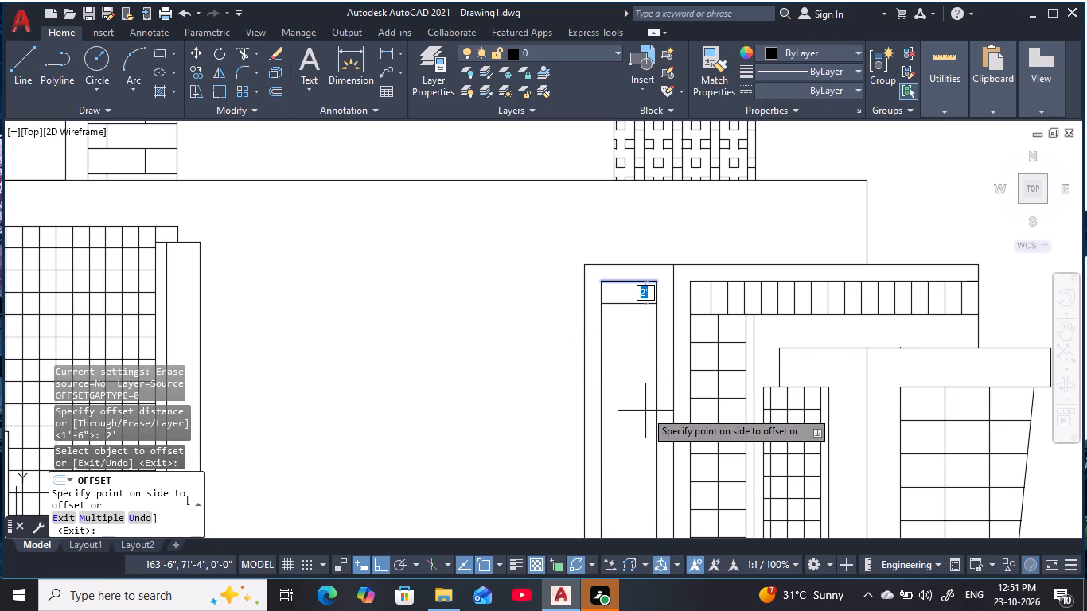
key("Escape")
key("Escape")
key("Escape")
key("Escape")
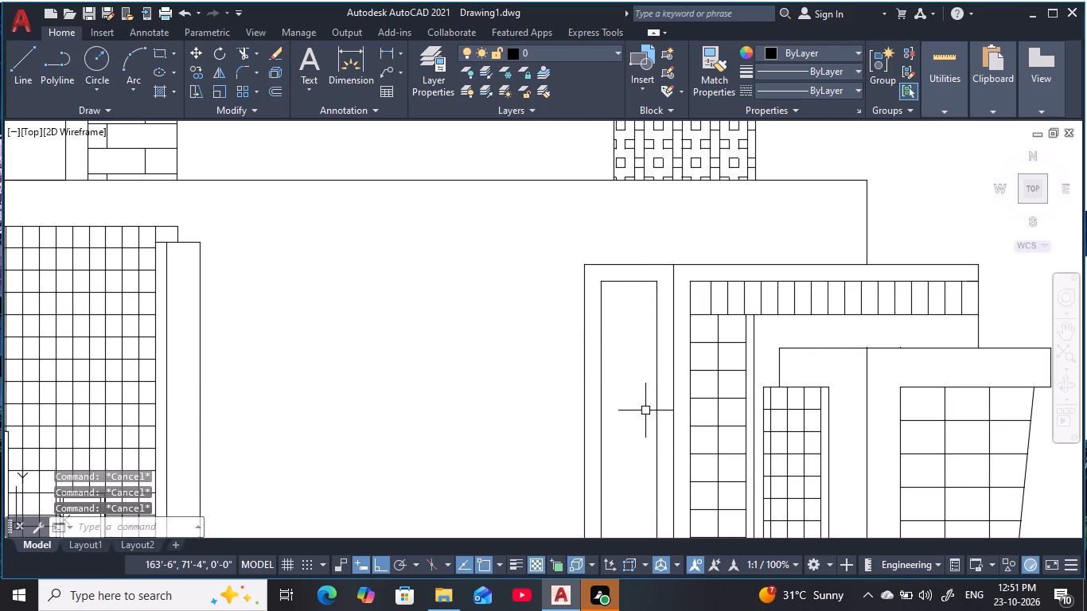
Offset the top line of the empty tall panel in the outer ledge frame downward eight times at 3' spacing.
type("o")
key("space")
type("3'")
key("space")
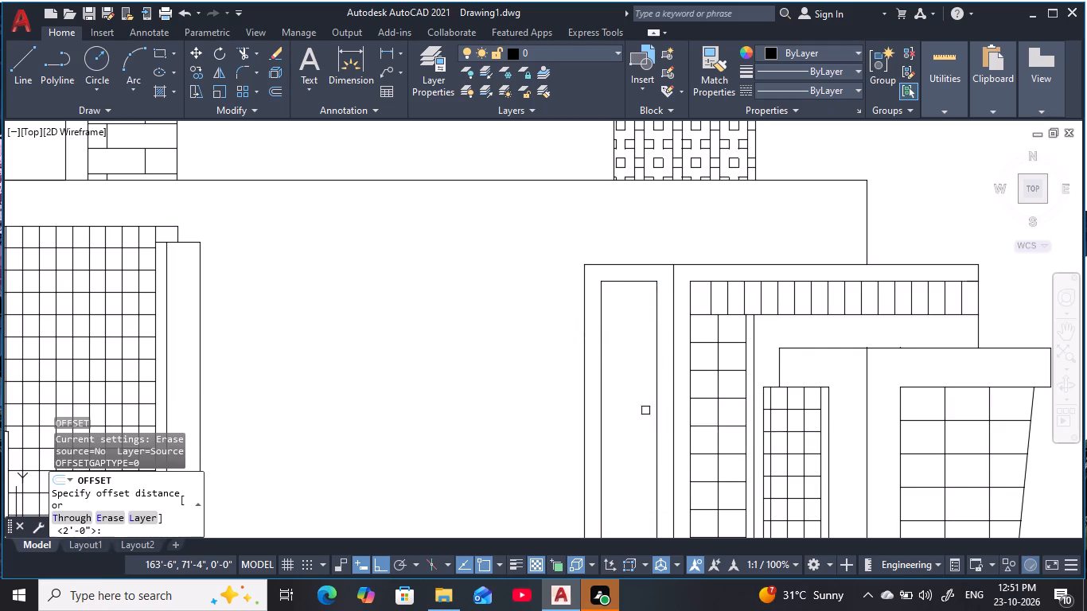
left_click(639, 276)
left_click(639, 282)
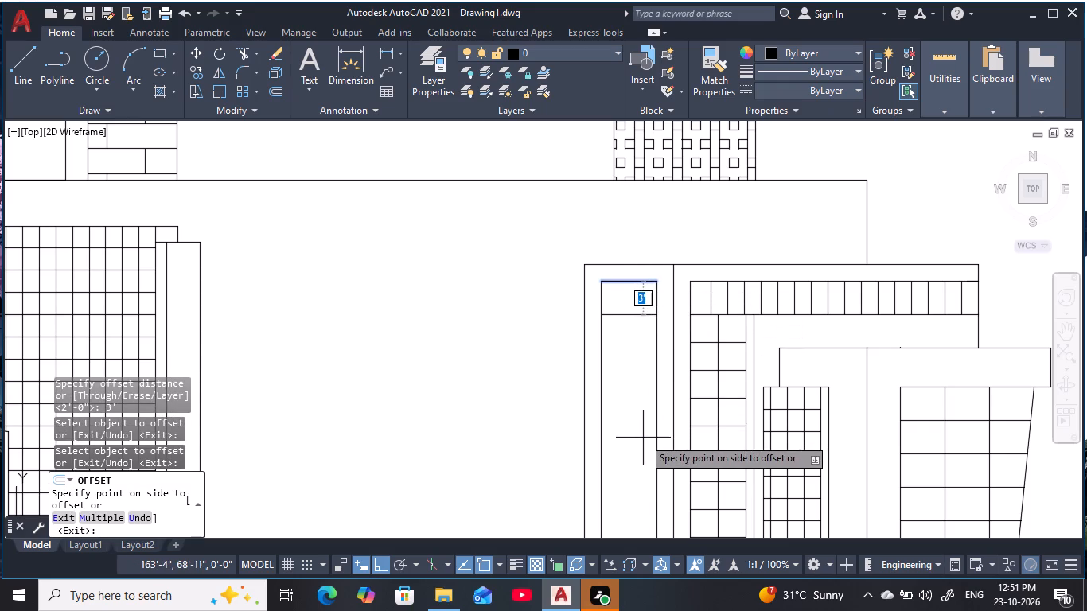
key("m")
key("space")
middle_click_drag(639, 434, 614, 239)
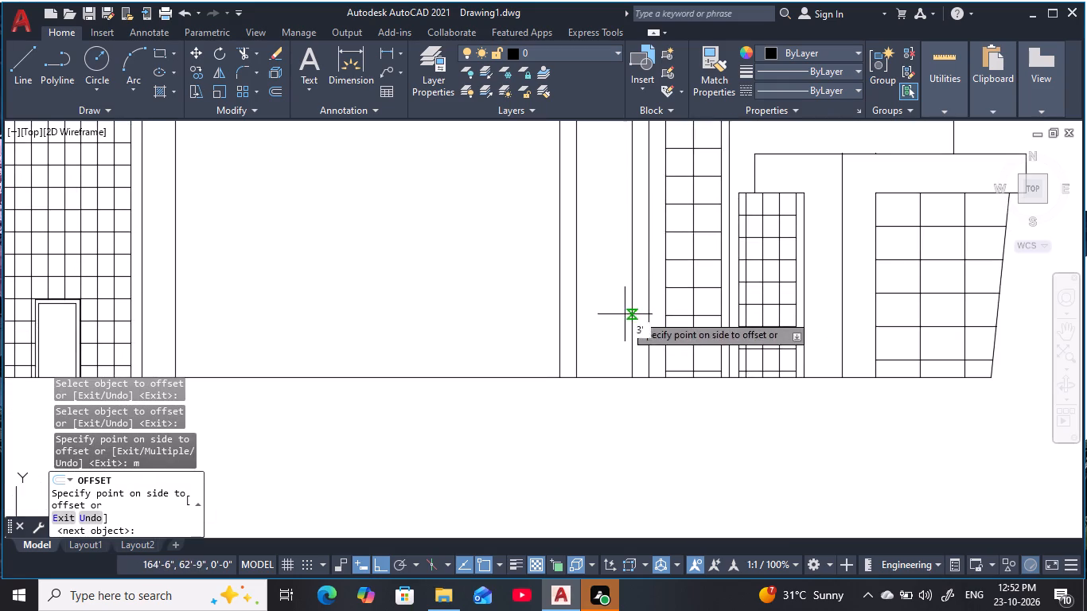
scroll(625, 316, "down", 1)
middle_click_drag(623, 321, 621, 340)
double_click(619, 362)
left_click(614, 373)
left_click_drag(614, 377, 614, 384)
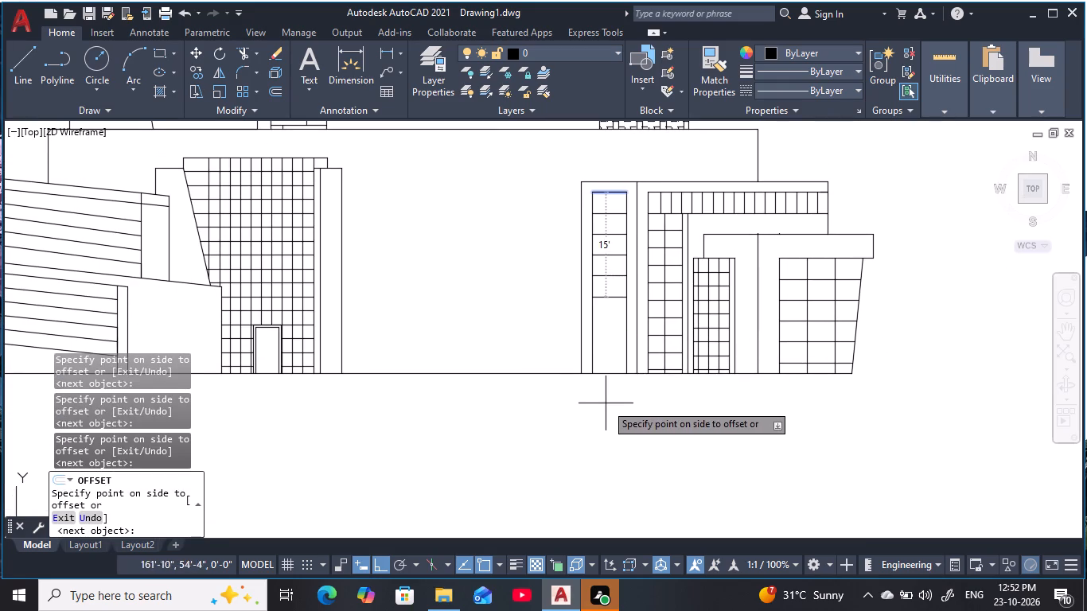
double_click(605, 411)
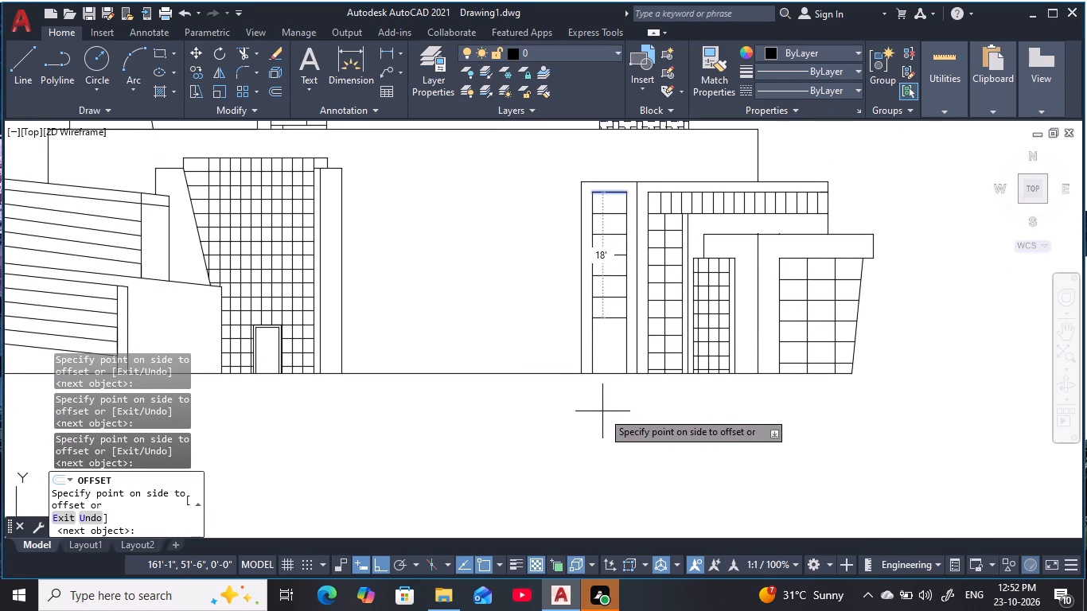
double_click(602, 411)
left_click(602, 411)
left_click(601, 411)
key("Escape")
key("Escape")
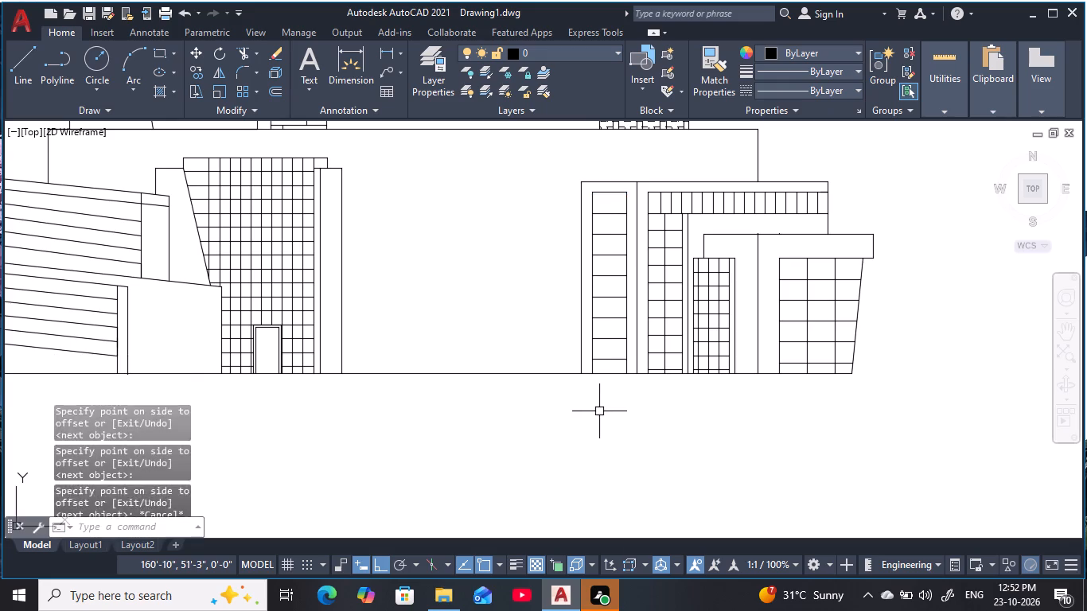
key("Escape")
key("Escape")
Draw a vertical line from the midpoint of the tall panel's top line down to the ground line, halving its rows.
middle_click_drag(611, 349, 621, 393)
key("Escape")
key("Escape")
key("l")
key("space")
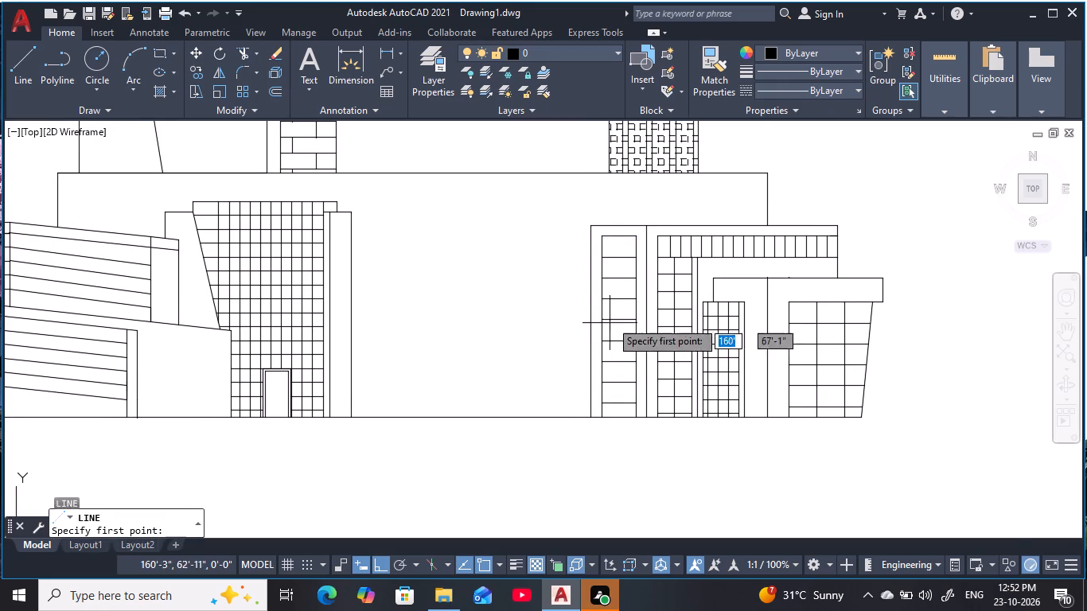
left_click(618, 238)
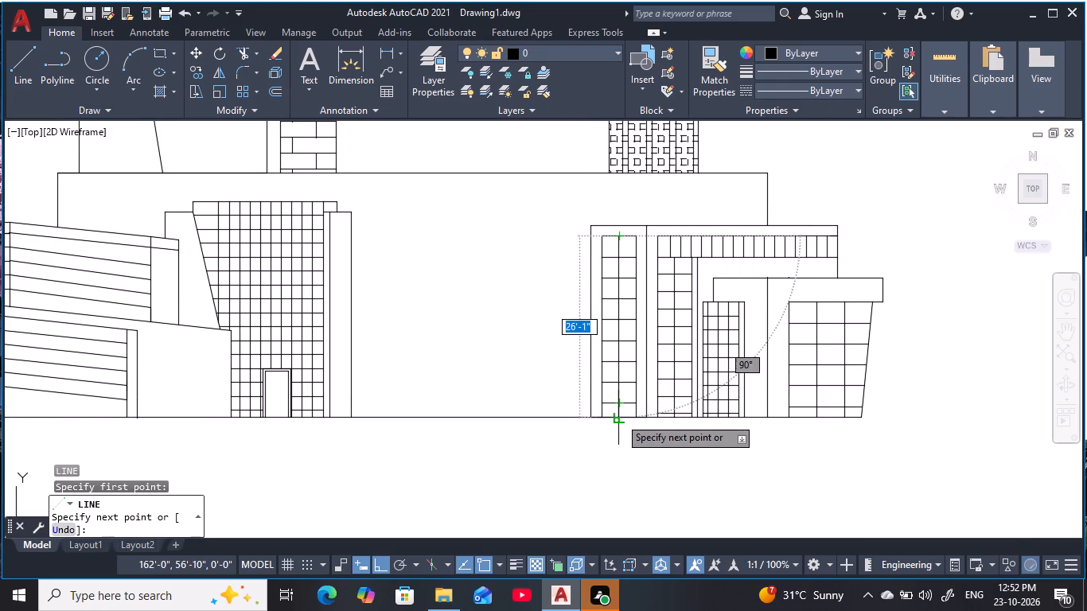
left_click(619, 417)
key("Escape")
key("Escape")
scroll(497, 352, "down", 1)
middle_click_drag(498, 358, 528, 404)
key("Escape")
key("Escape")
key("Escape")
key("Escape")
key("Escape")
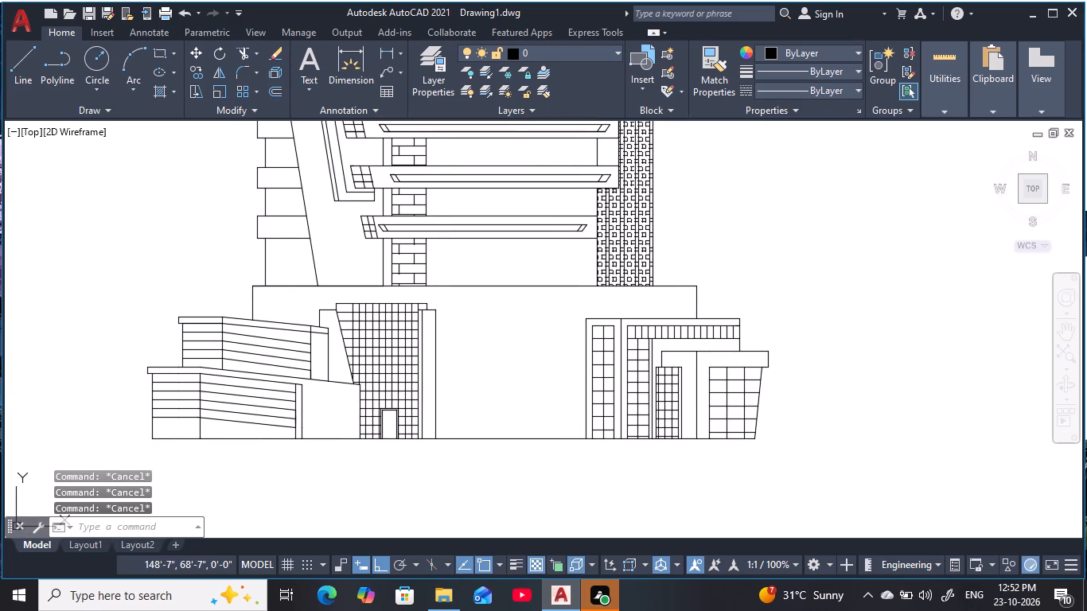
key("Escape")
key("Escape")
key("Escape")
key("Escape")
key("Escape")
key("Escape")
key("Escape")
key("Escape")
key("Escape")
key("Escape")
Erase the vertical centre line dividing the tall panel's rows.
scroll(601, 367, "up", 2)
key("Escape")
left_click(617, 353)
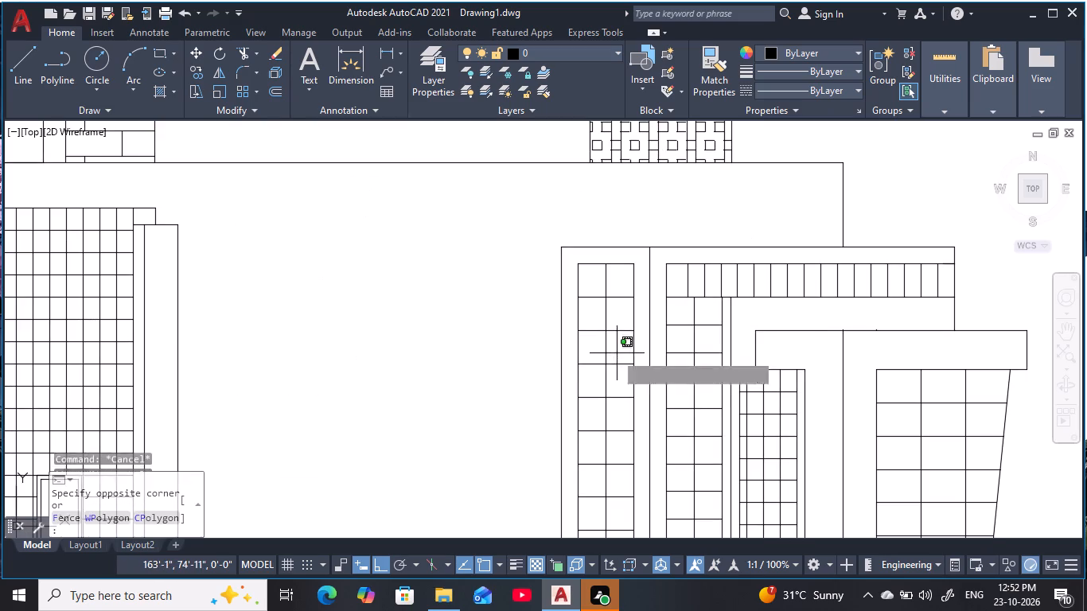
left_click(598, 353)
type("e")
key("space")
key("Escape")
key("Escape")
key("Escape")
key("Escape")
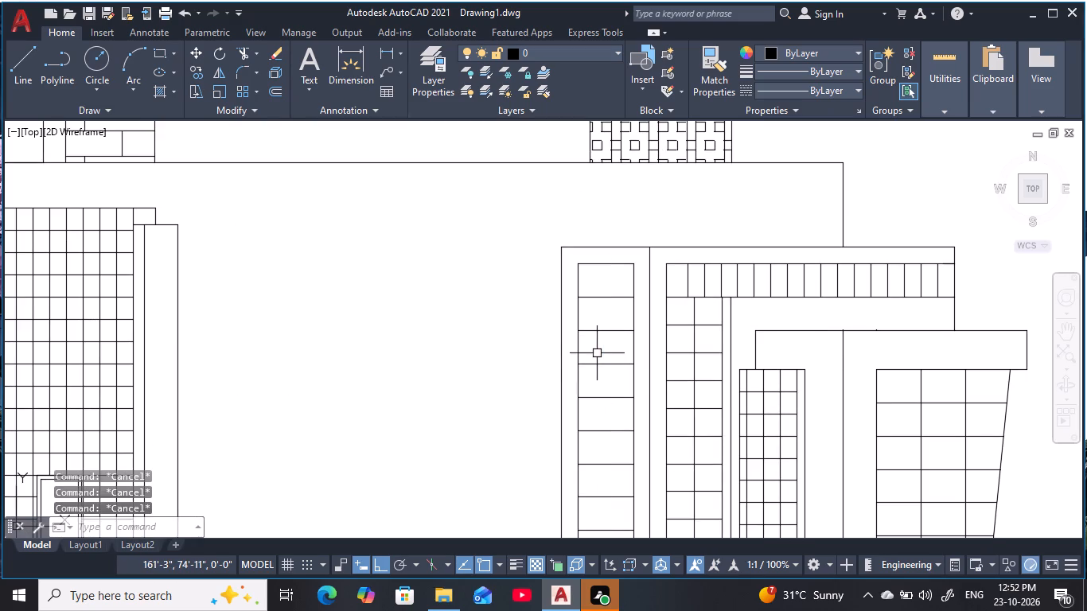
Draw a vertical line from the midpoint of the outer ledge frame's tall panel top line down to the ground line.
key("l")
key("space")
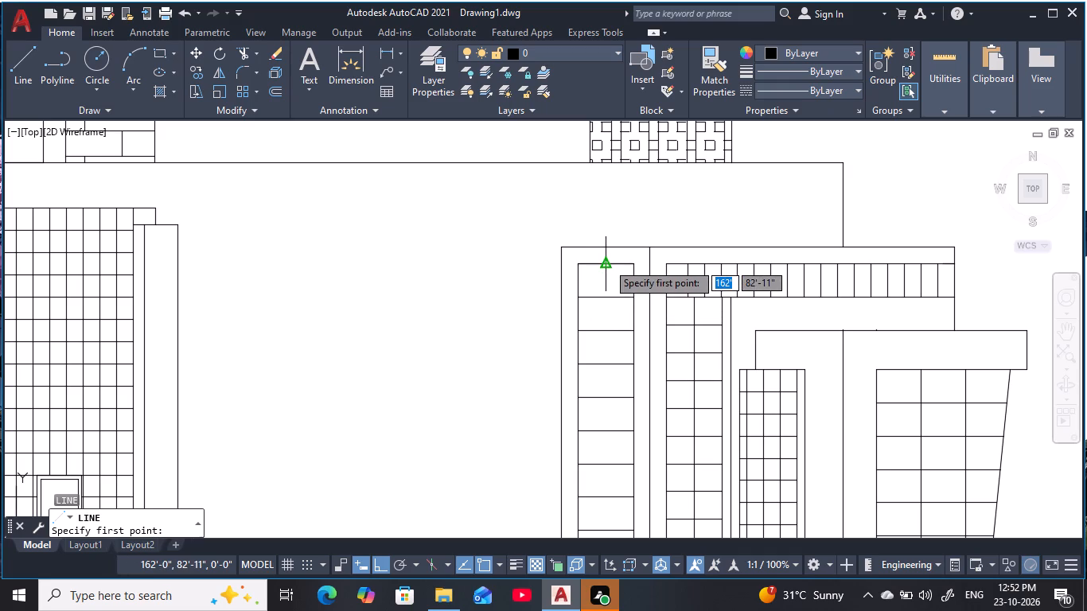
left_click(607, 263)
middle_click_drag(604, 331, 604, 325)
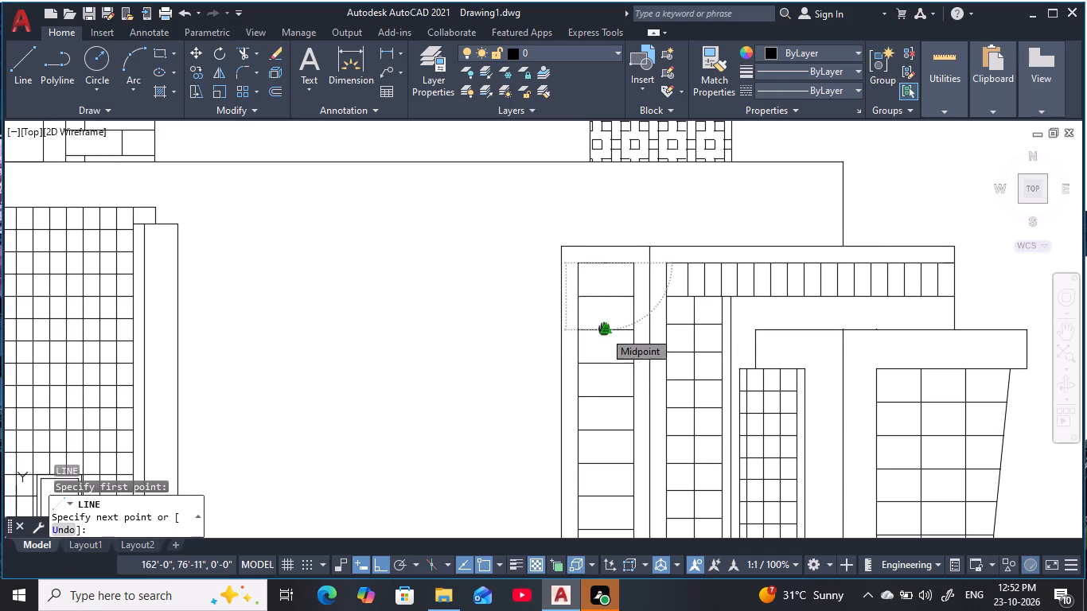
middle_click_drag(604, 325, 616, 205)
left_click(618, 428)
key("Escape")
key("Escape")
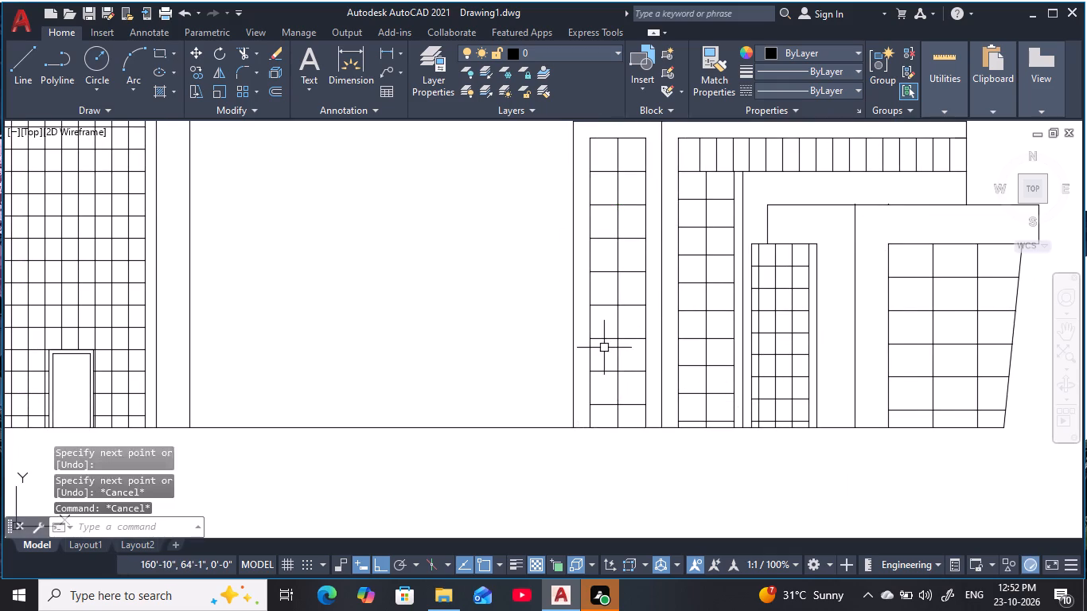
key("Escape")
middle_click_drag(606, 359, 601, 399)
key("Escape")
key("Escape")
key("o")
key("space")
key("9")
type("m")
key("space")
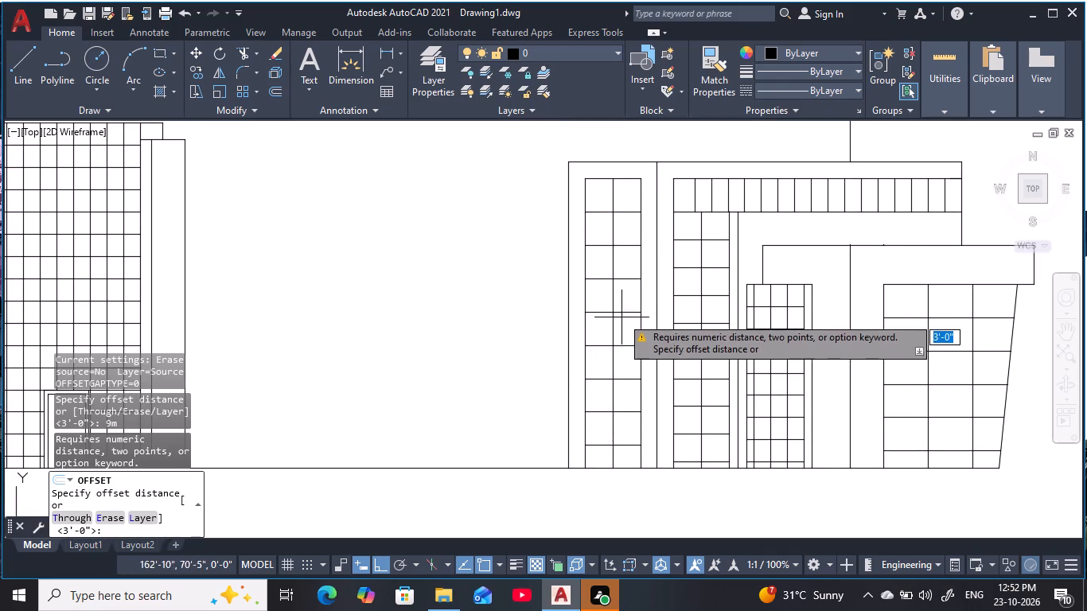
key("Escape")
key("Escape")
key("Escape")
Offset the tall panel's vertical centre line 9" to each side.
type("o 9")
key("space")
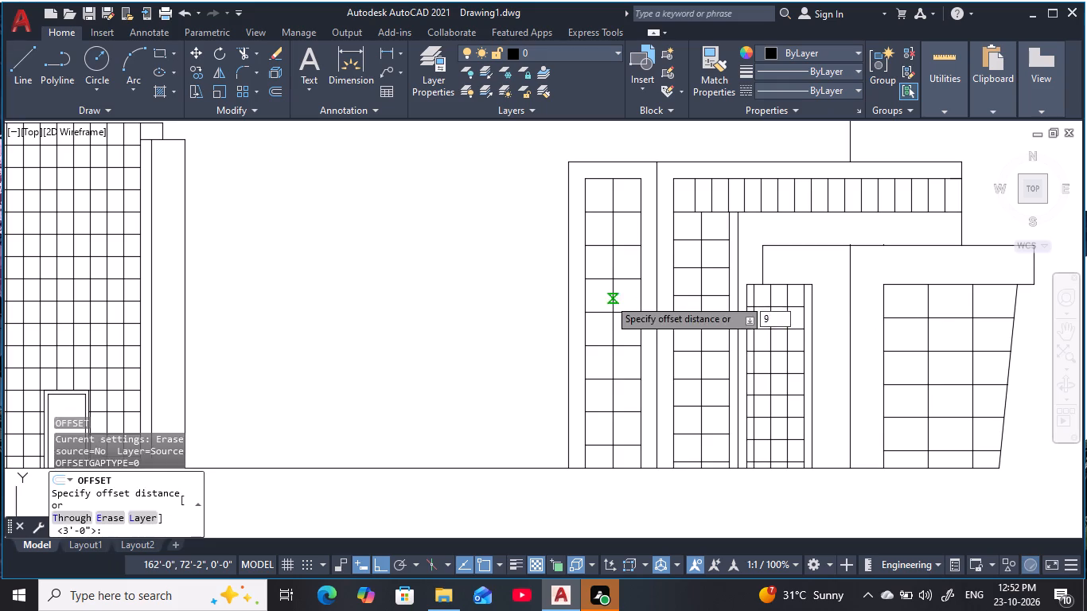
left_click(610, 295)
left_click(588, 307)
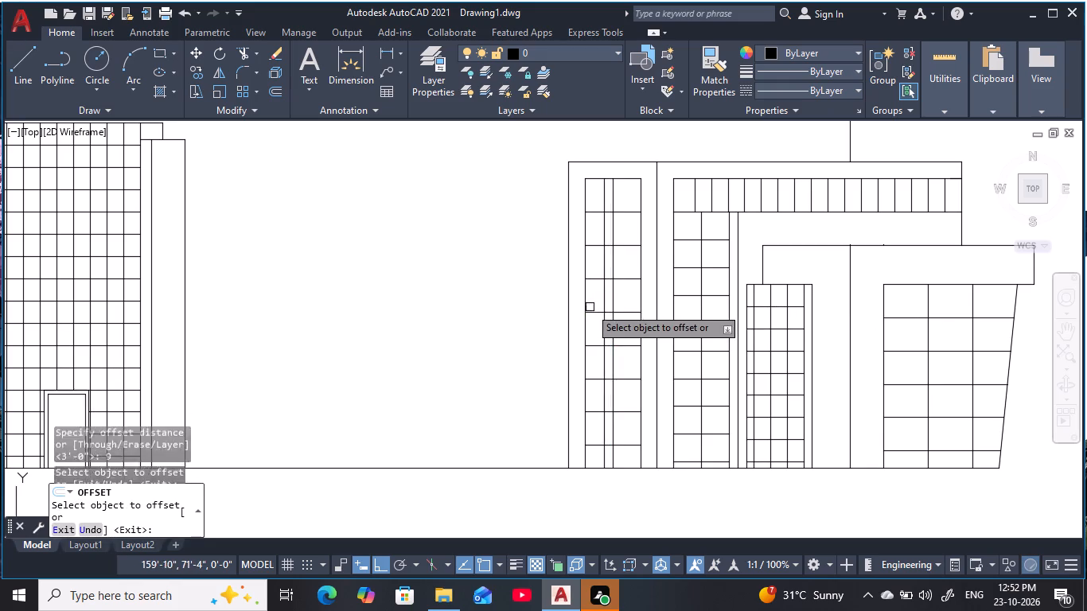
left_click(610, 303)
left_click(633, 305)
key("Escape")
key("Escape")
key("Escape")
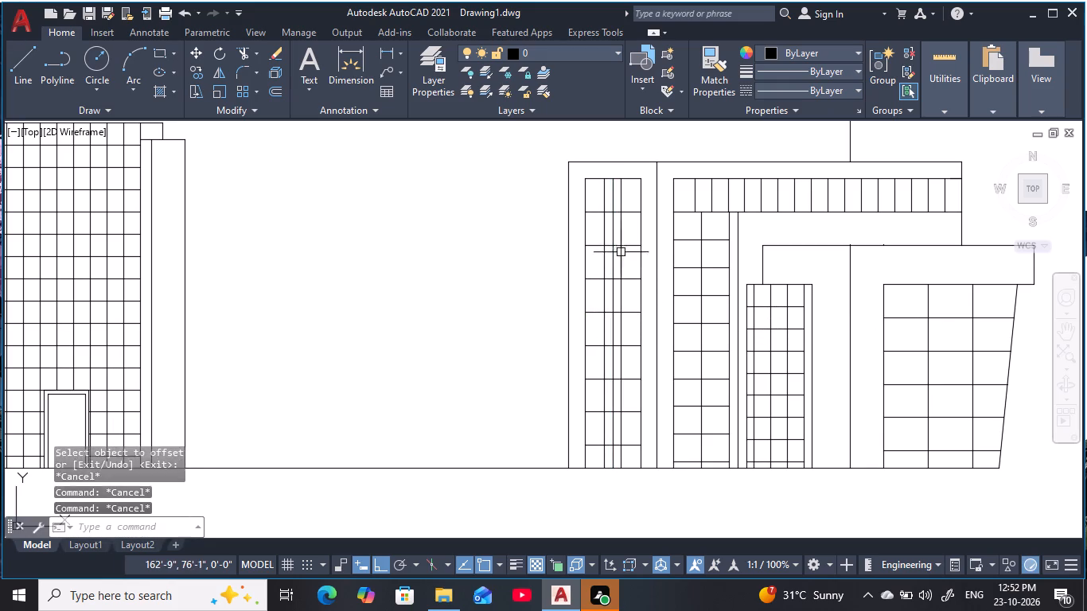
key("Escape")
Erase the tall panel's original centre line, keeping the two offset lines as column dividers.
left_click(610, 234)
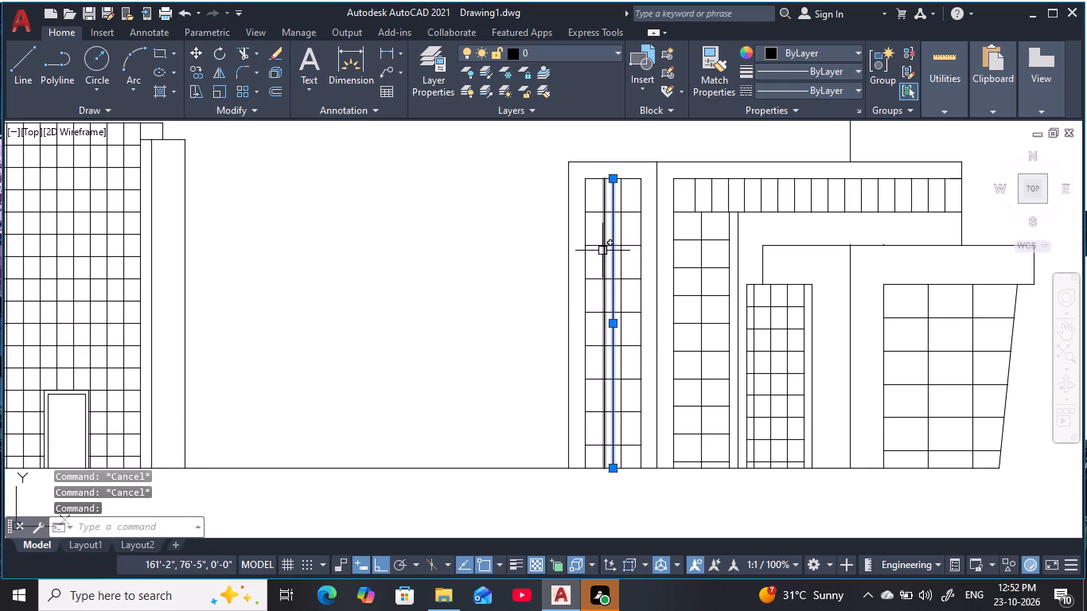
type("e")
key("space")
key("Escape")
key("Escape")
key("Escape")
key("Escape")
key("Escape")
key("Escape")
key("Escape")
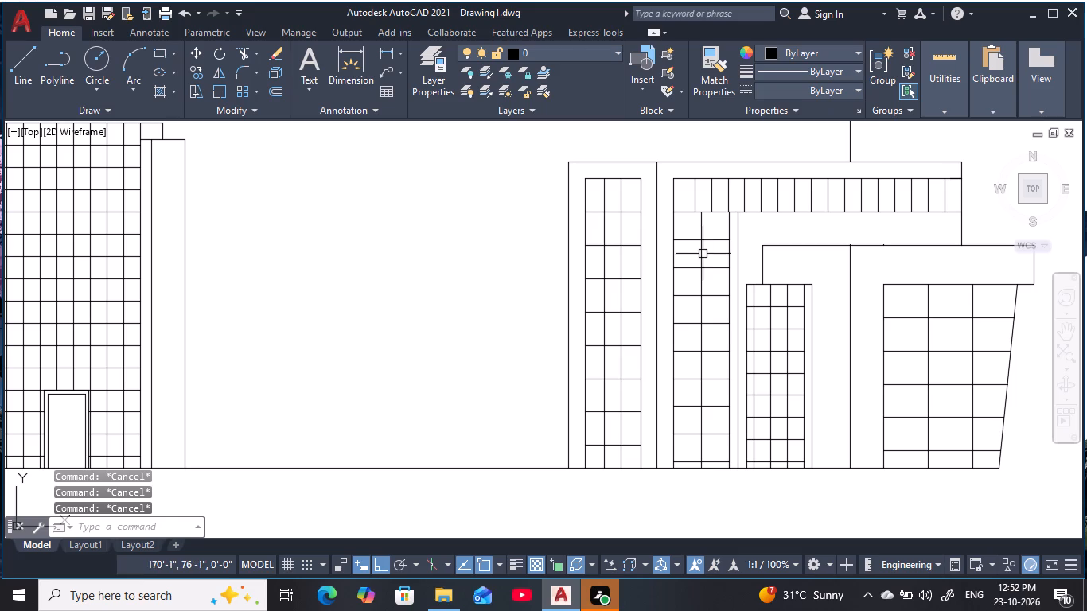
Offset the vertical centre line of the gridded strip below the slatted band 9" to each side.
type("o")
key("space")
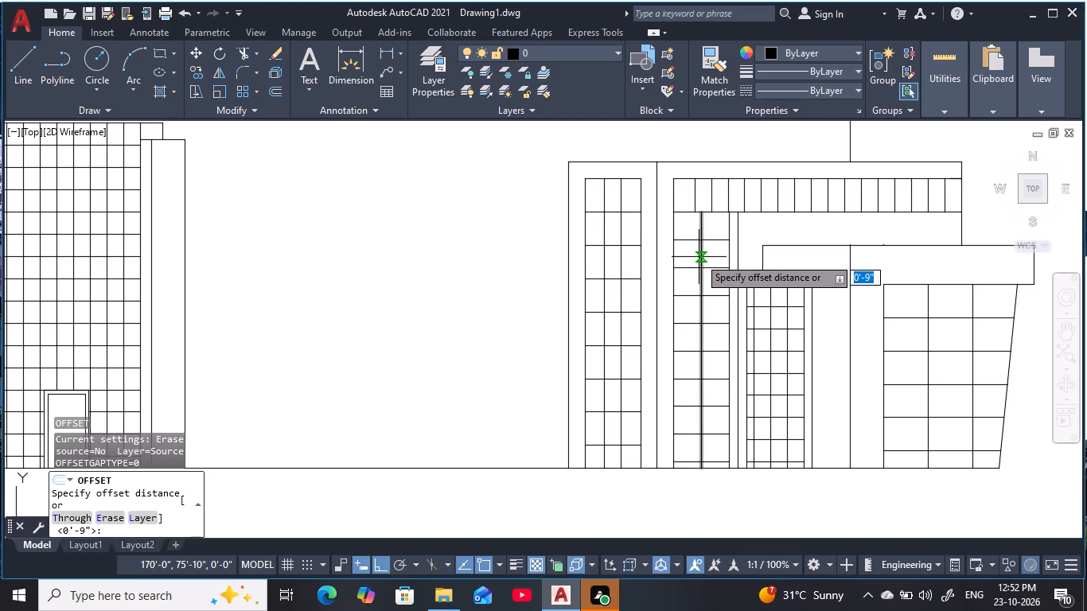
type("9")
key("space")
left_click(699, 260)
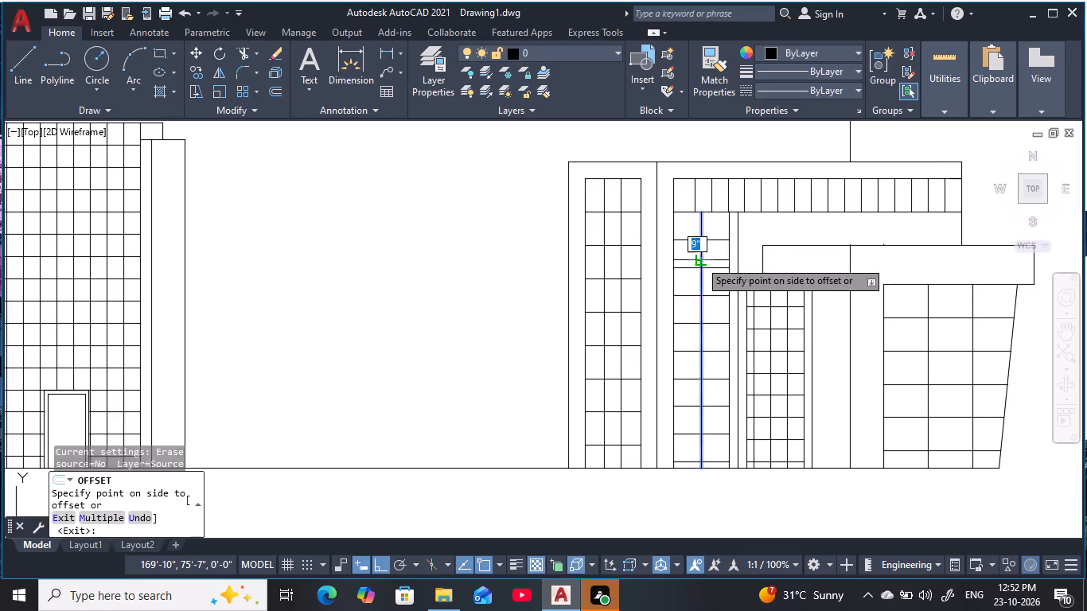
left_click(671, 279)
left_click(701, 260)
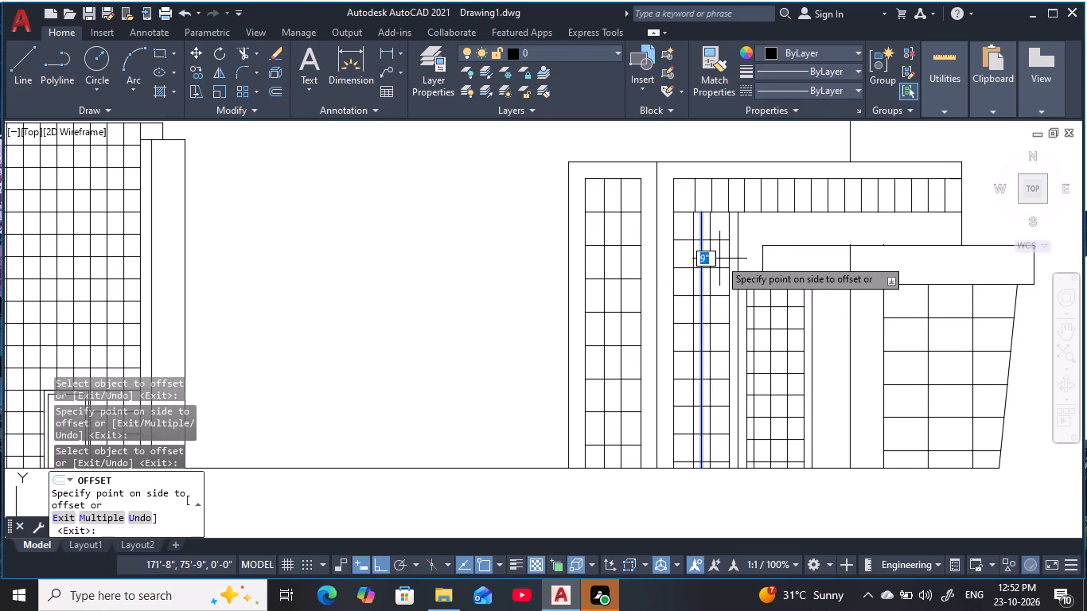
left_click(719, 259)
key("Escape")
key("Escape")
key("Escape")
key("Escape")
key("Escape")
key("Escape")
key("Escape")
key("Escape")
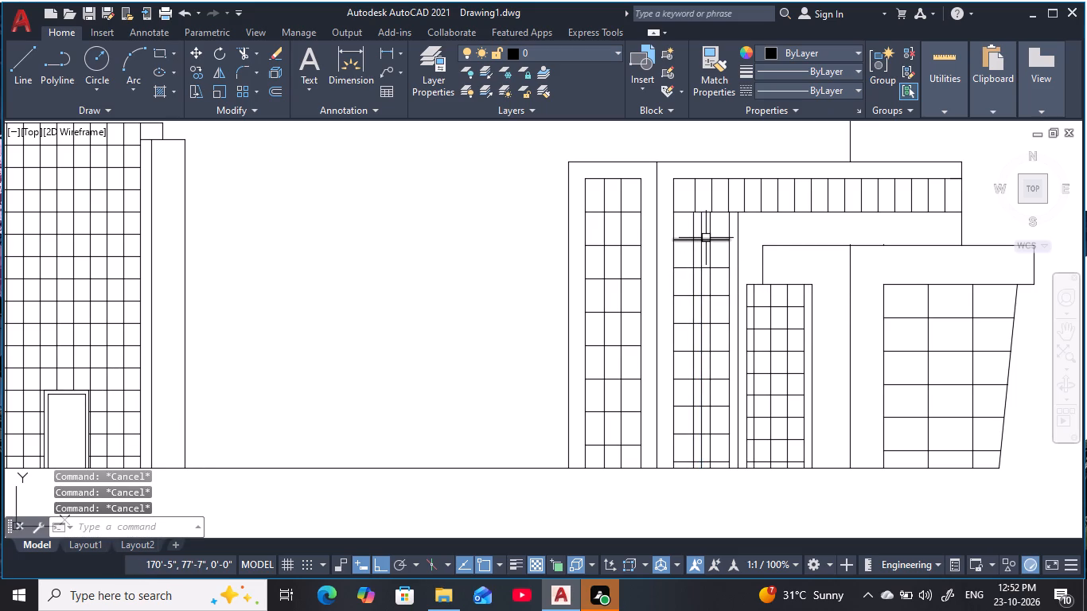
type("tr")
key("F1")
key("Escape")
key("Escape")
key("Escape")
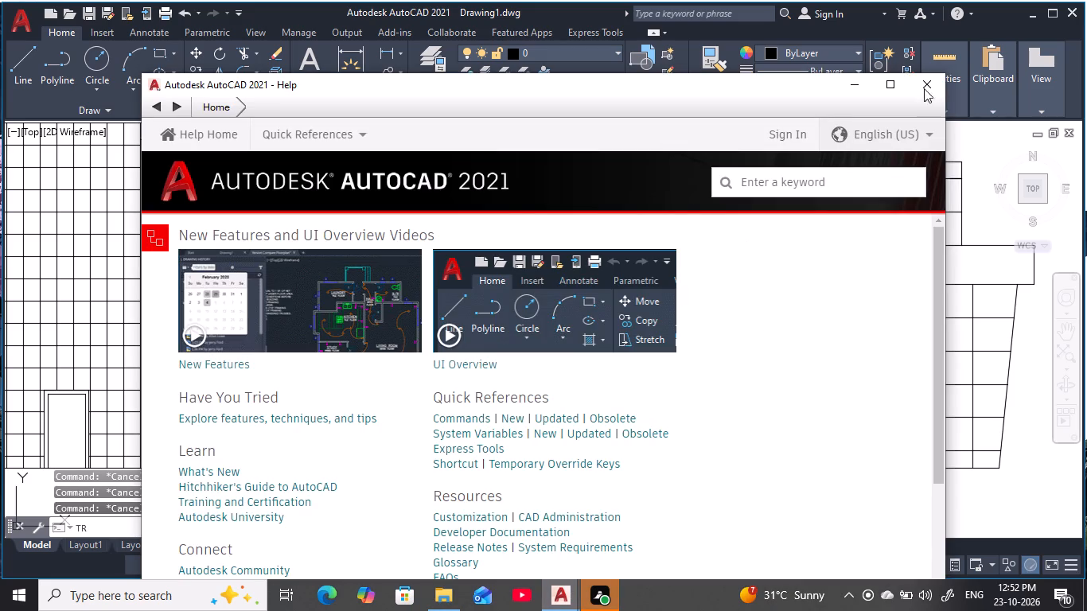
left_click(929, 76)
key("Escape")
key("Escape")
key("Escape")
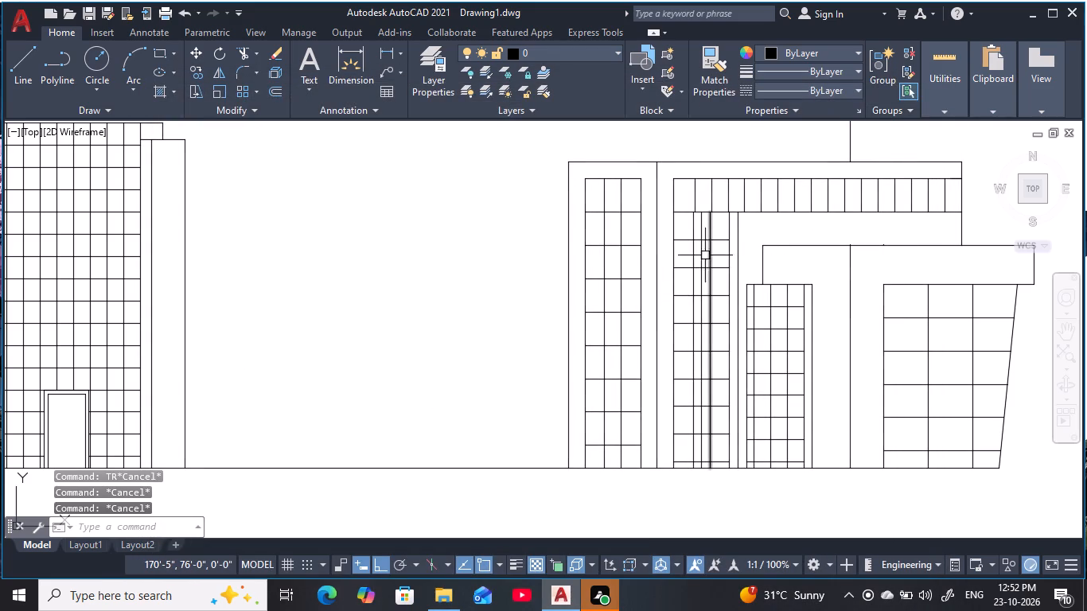
Erase the original centre line of the gridded strip below the slatted band.
left_click(702, 255)
type("e")
key("space")
key("Escape")
key("Escape")
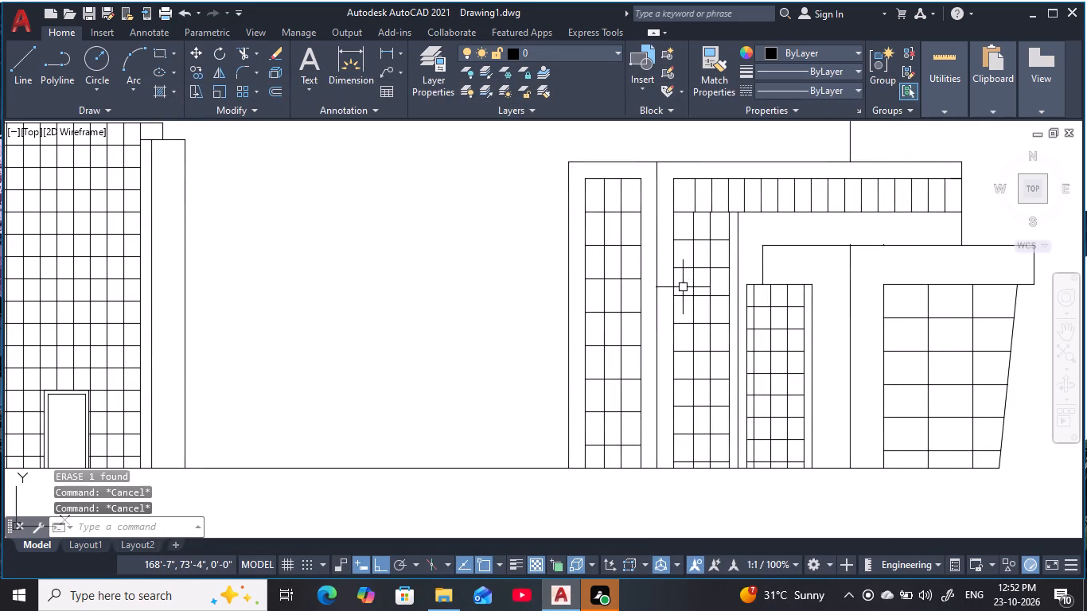
key("Escape")
key("Escape")
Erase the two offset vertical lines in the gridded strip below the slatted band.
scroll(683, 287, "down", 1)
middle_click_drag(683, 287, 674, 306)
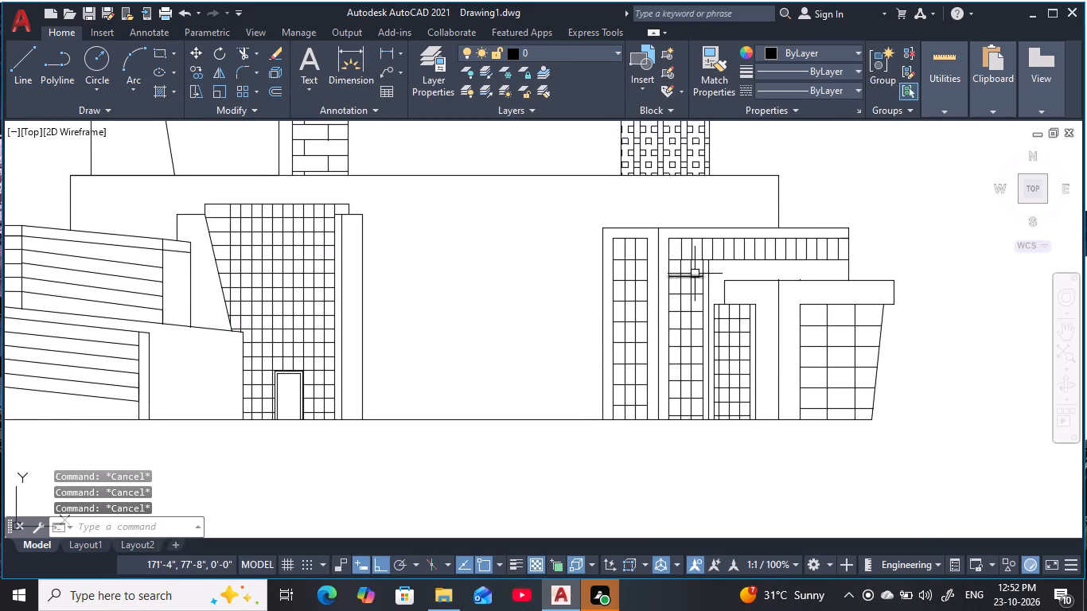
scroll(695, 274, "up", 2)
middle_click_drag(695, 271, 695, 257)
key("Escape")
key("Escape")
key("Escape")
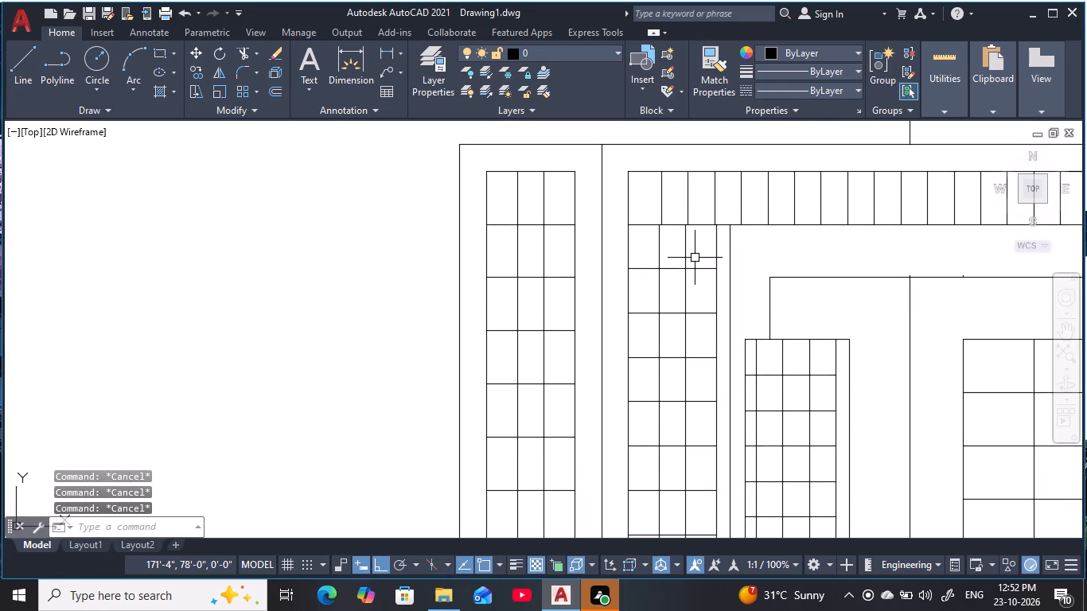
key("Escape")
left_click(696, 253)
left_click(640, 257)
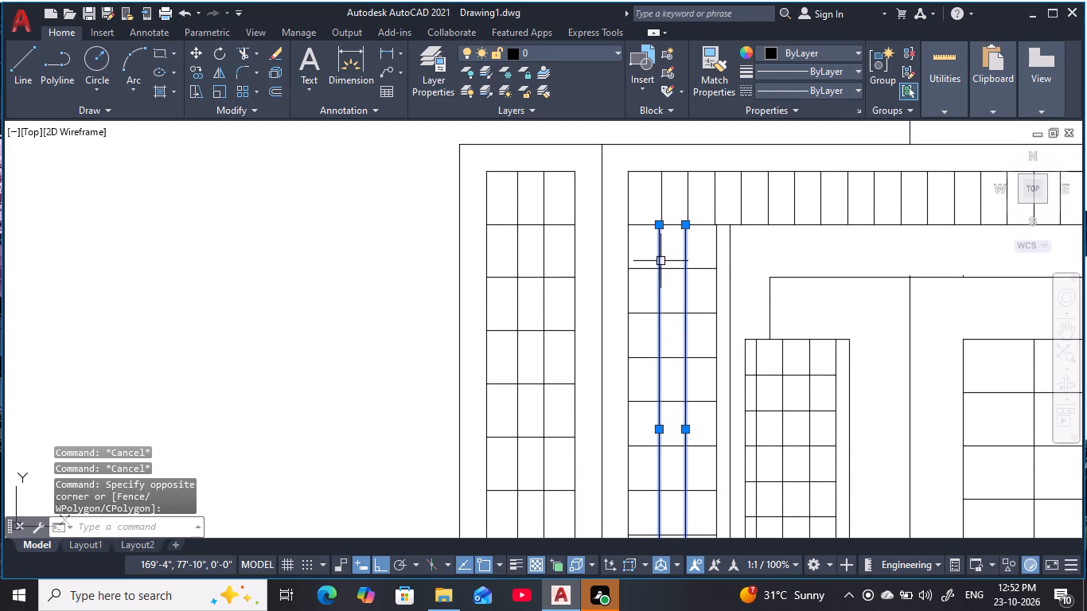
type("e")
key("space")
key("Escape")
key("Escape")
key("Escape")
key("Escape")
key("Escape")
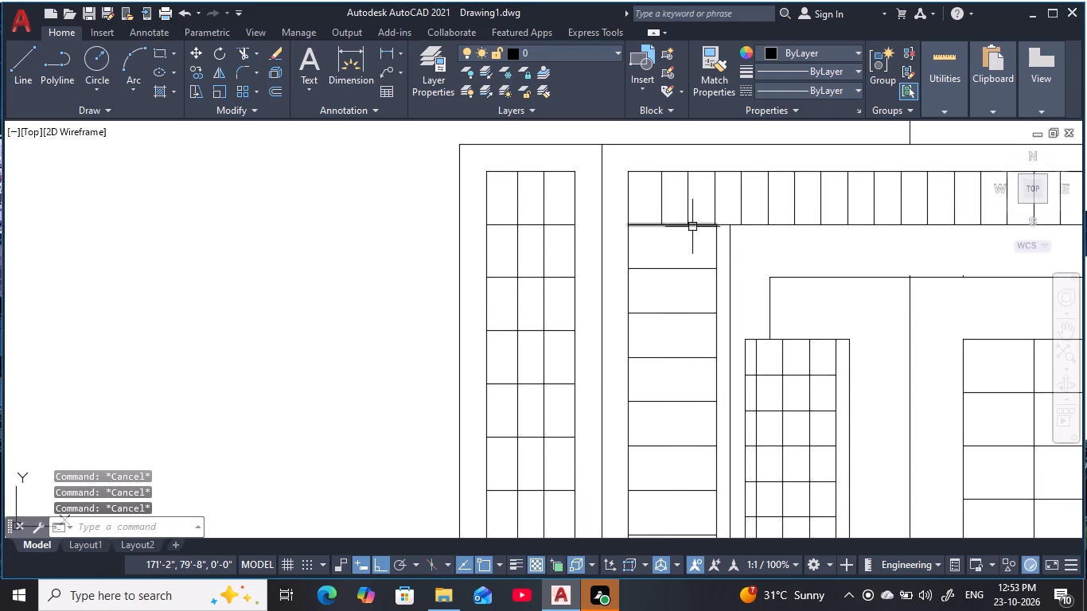
Draw a vertical line from the lower end of the slatted band's second slat line from the left down to the ground line.
key("l")
key("space")
left_click(691, 220)
middle_click_drag(681, 370, 680, 364)
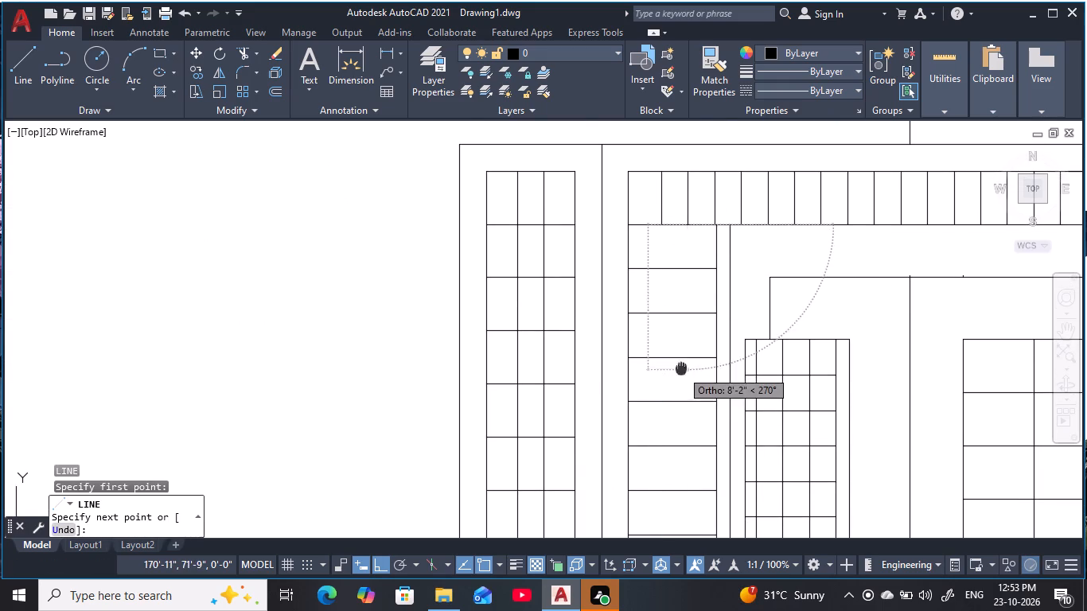
middle_click_drag(680, 364, 629, 181)
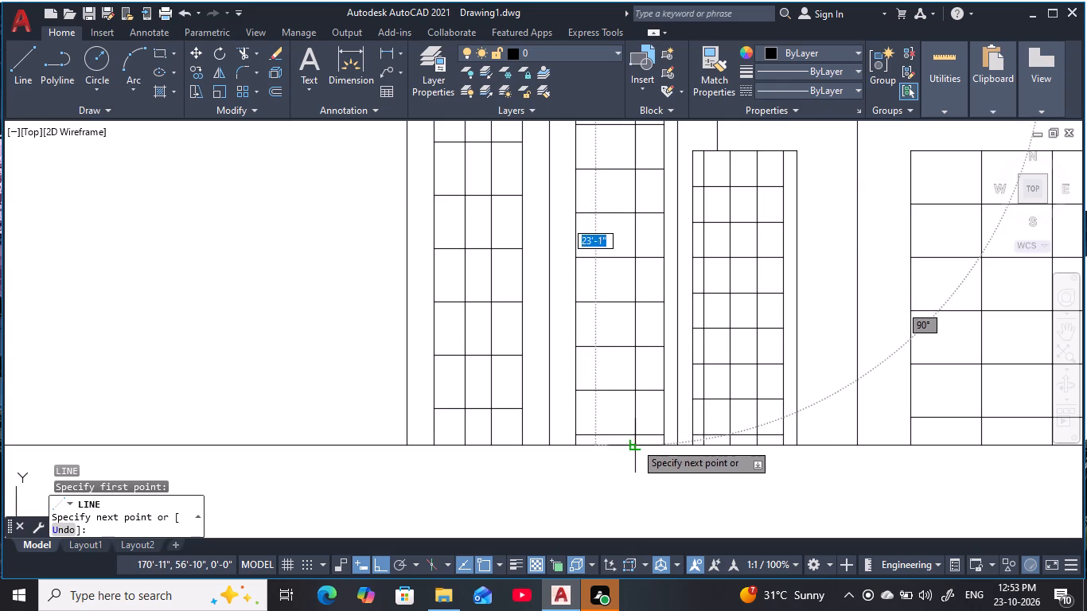
left_click(635, 443)
key("Escape")
key("Escape")
Draw a vertical line from the lower end of the slatted band's leftmost slat line down to the ground line.
middle_click_drag(602, 275, 628, 392)
key("Escape")
key("Escape")
key("space")
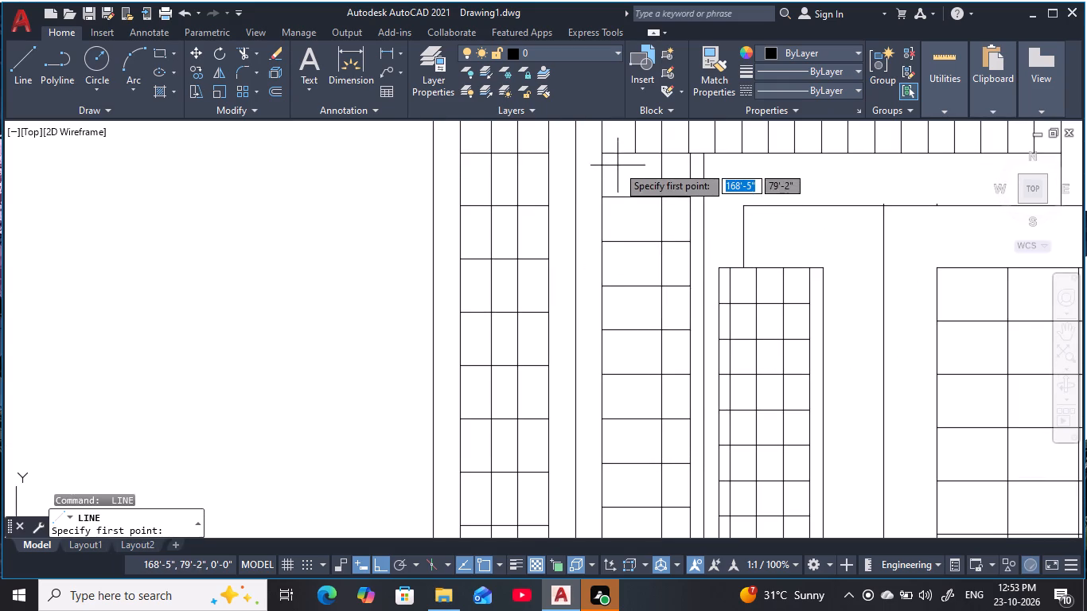
left_click(633, 155)
middle_click_drag(621, 324, 592, 130)
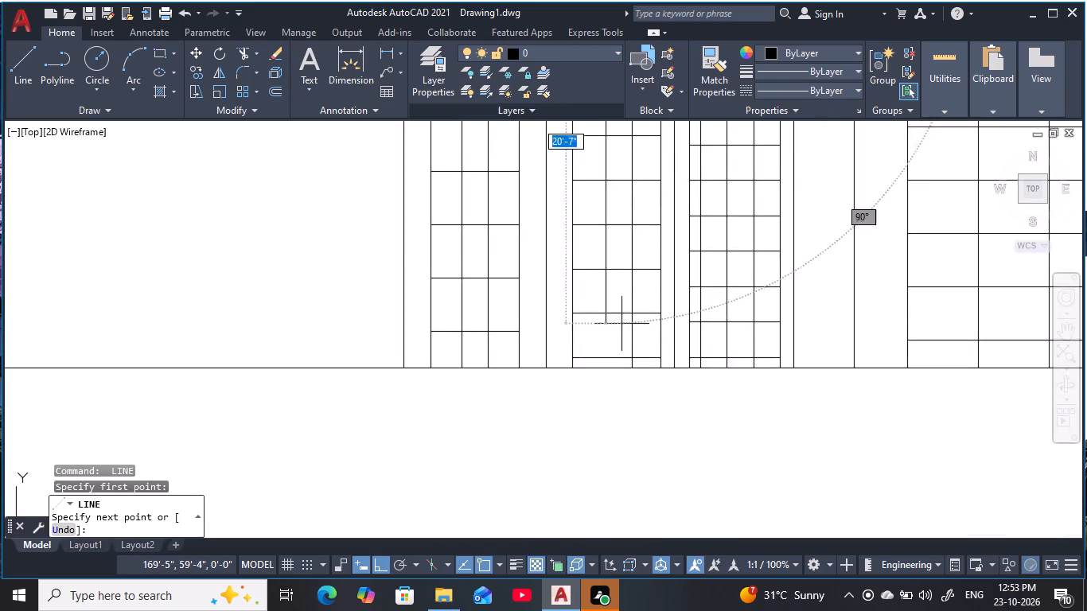
left_click(605, 369)
key("Escape")
scroll(592, 282, "down", 1)
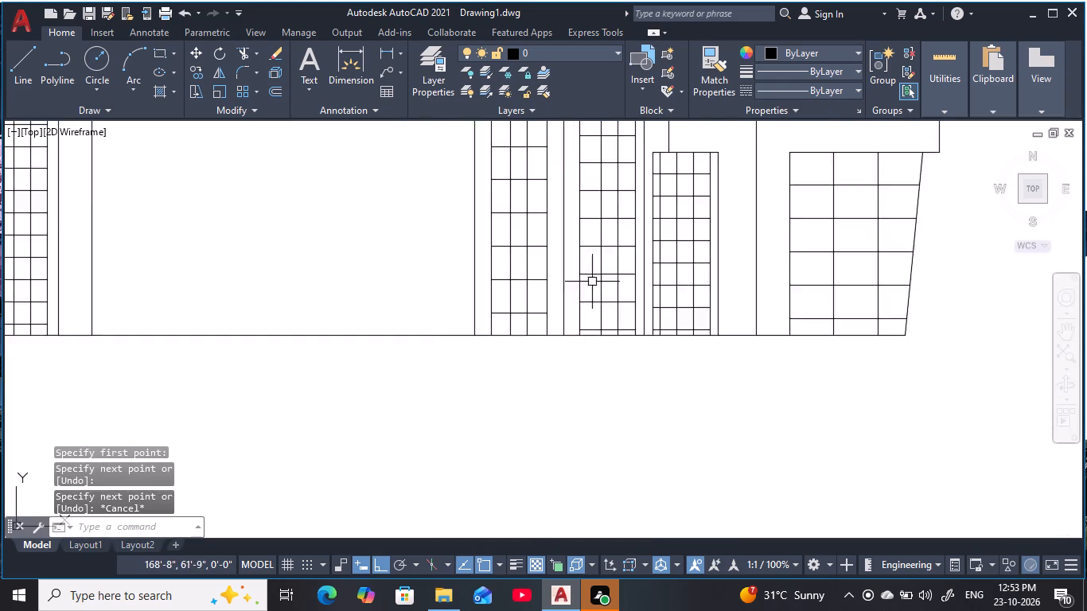
scroll(592, 282, "down", 1)
middle_click_drag(591, 296, 616, 396)
key("Escape")
key("Escape")
key("Escape")
key("Escape")
key("Escape")
key("Escape")
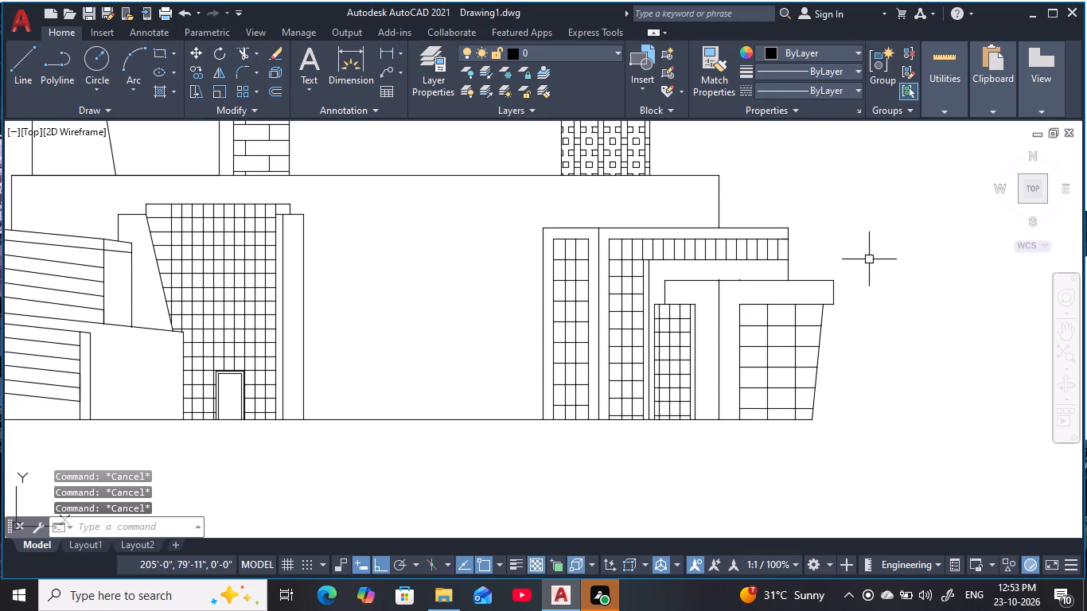
Review the whole building elevation, including the tower and the blank podium wall between the entrance and the ledge frames.
middle_click(870, 259)
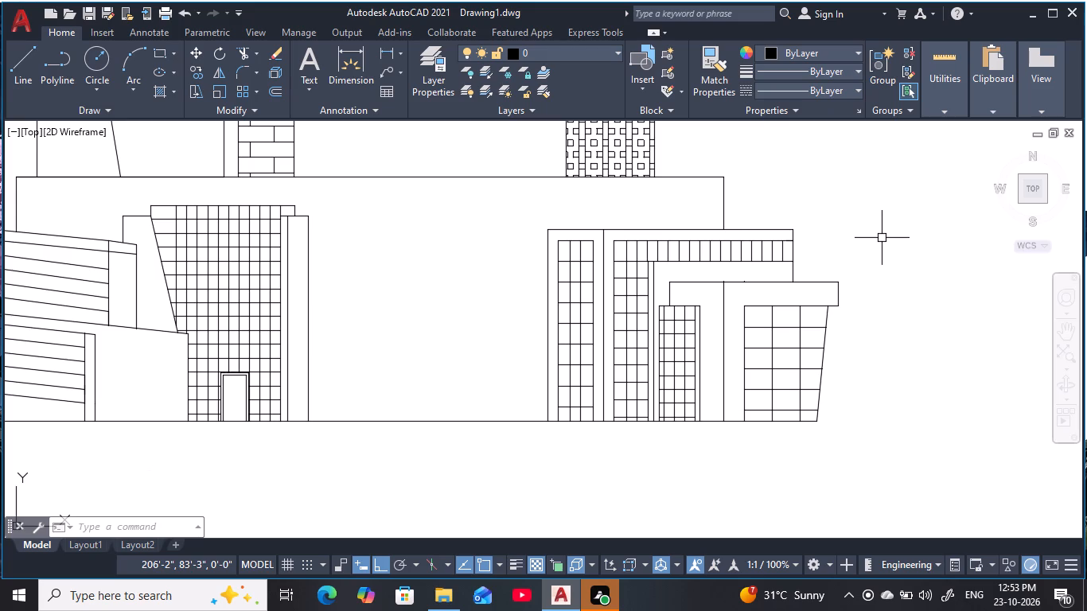
scroll(930, 419, "down", 1)
middle_click_drag(947, 431, 1008, 489)
scroll(1011, 437, "down", 1)
middle_click_drag(998, 412, 974, 472)
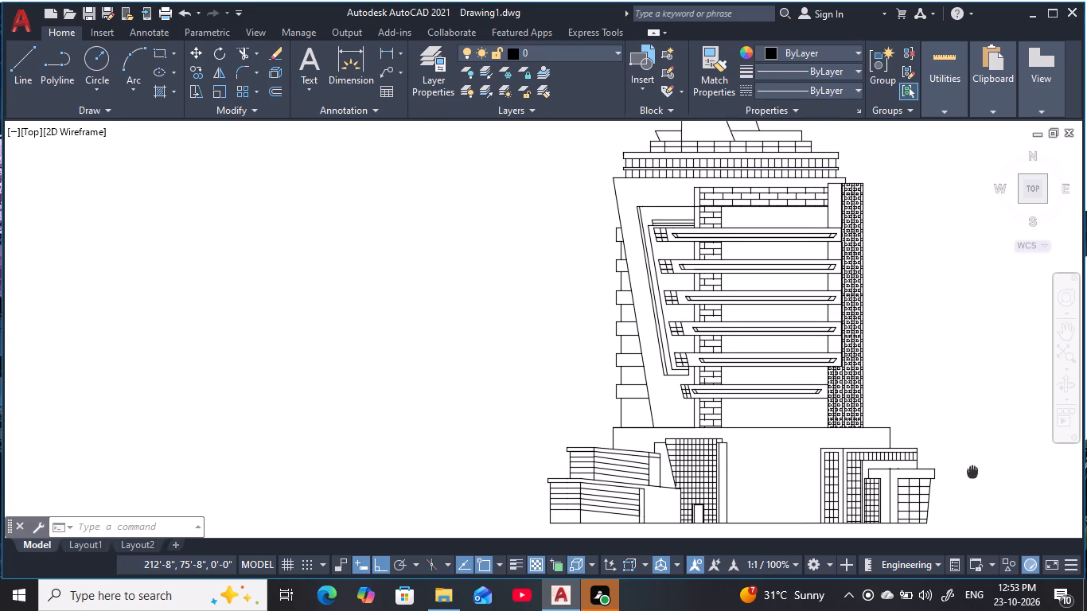
middle_click_drag(974, 472, 992, 465)
scroll(992, 464, "down", 1)
middle_click_drag(990, 462, 922, 443)
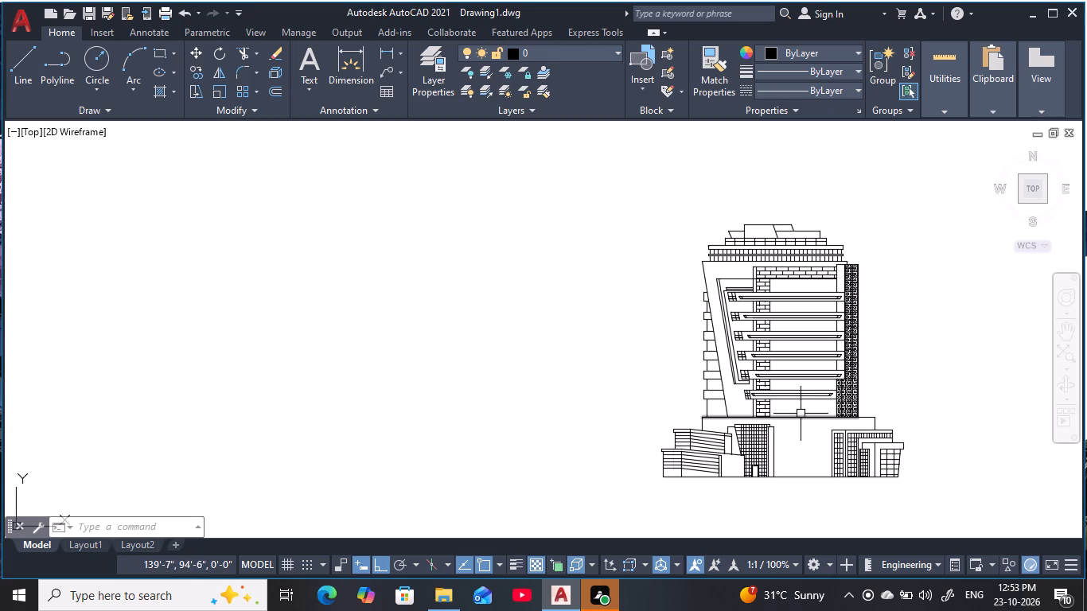
scroll(793, 432, "up", 2)
middle_click_drag(790, 434, 784, 358)
key("Escape")
key("Escape")
key("Escape")
key("Escape")
key("Escape")
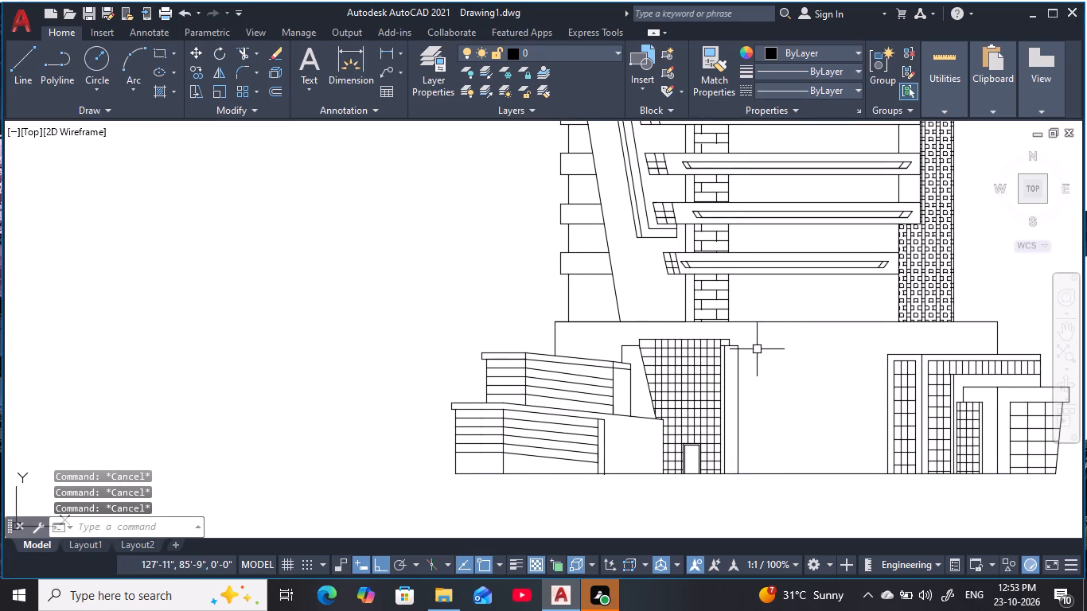
key("Escape")
key("Escape")
key("Escape")
key("Escape")
key("Escape")
key("Escape")
middle_click_drag(825, 387, 779, 376)
key("Escape")
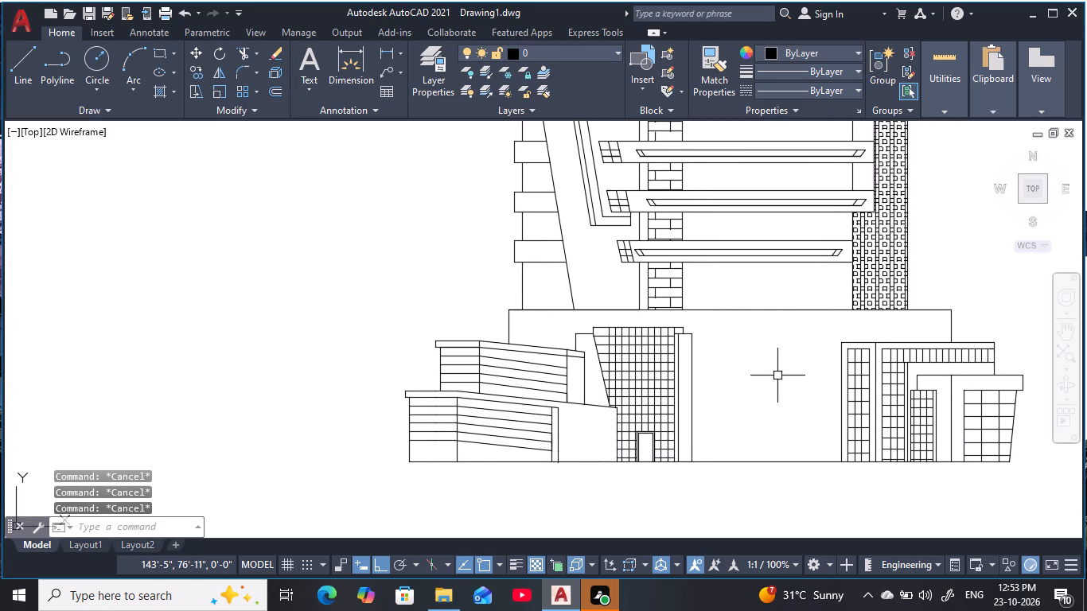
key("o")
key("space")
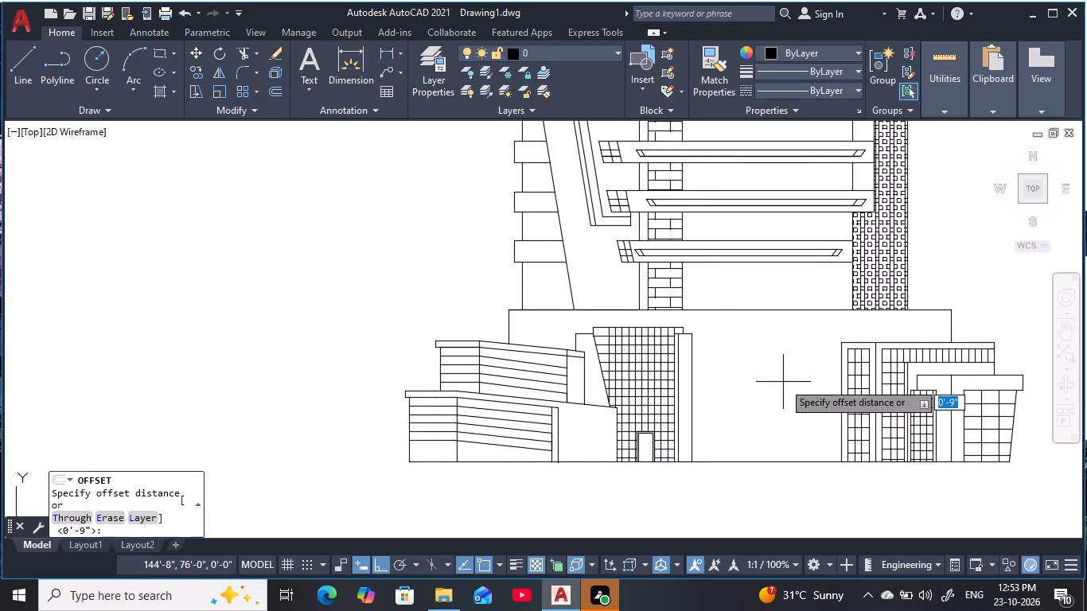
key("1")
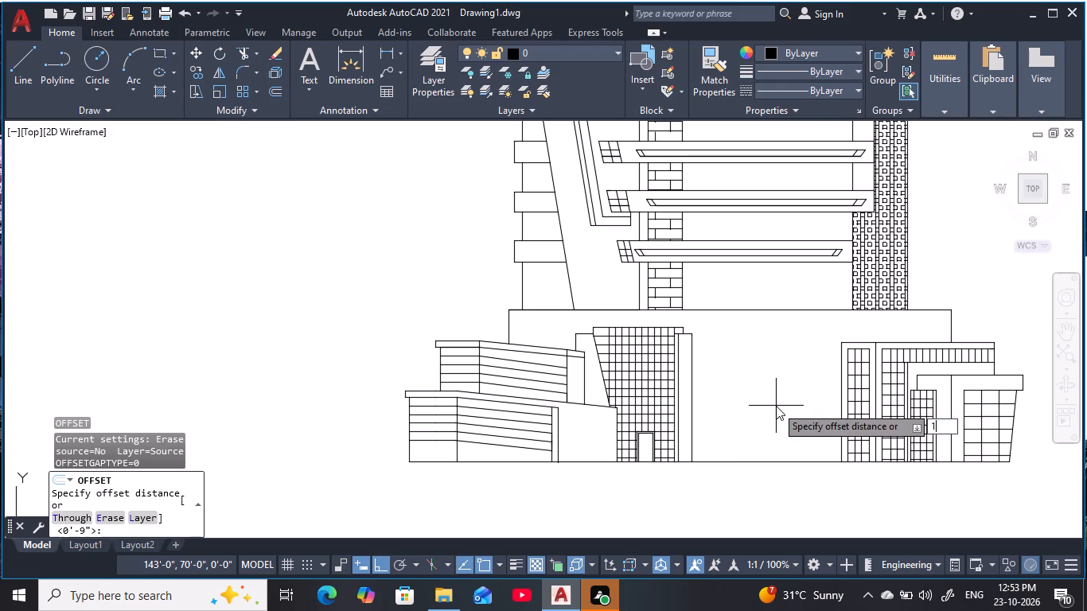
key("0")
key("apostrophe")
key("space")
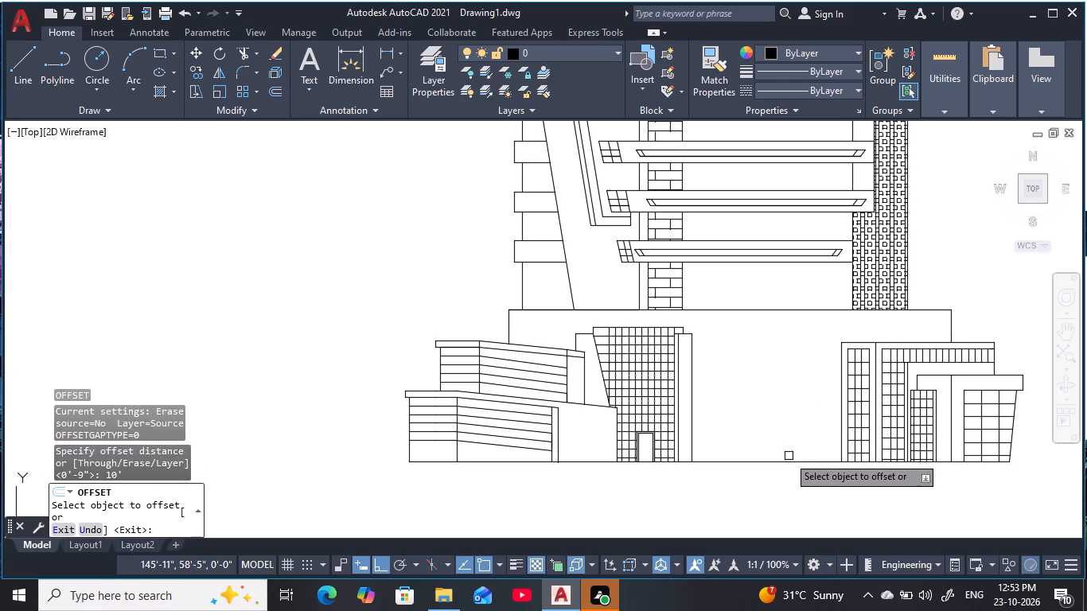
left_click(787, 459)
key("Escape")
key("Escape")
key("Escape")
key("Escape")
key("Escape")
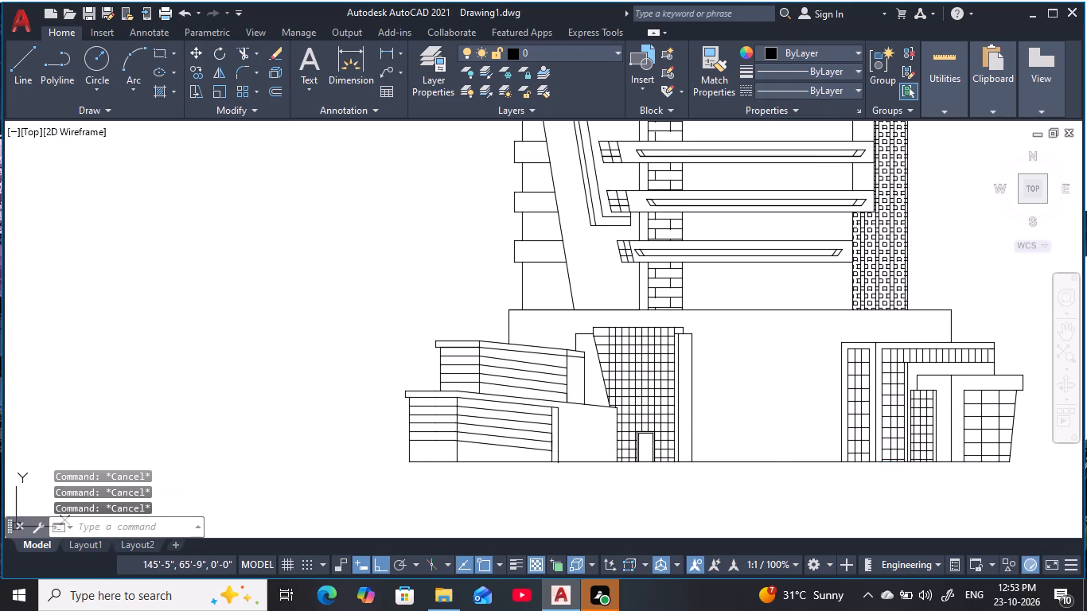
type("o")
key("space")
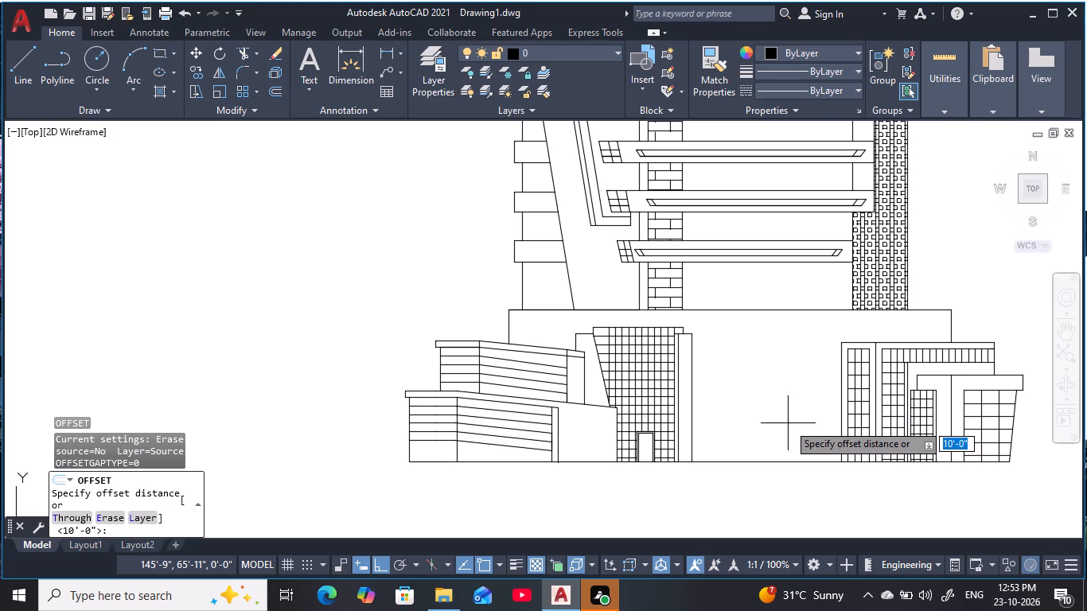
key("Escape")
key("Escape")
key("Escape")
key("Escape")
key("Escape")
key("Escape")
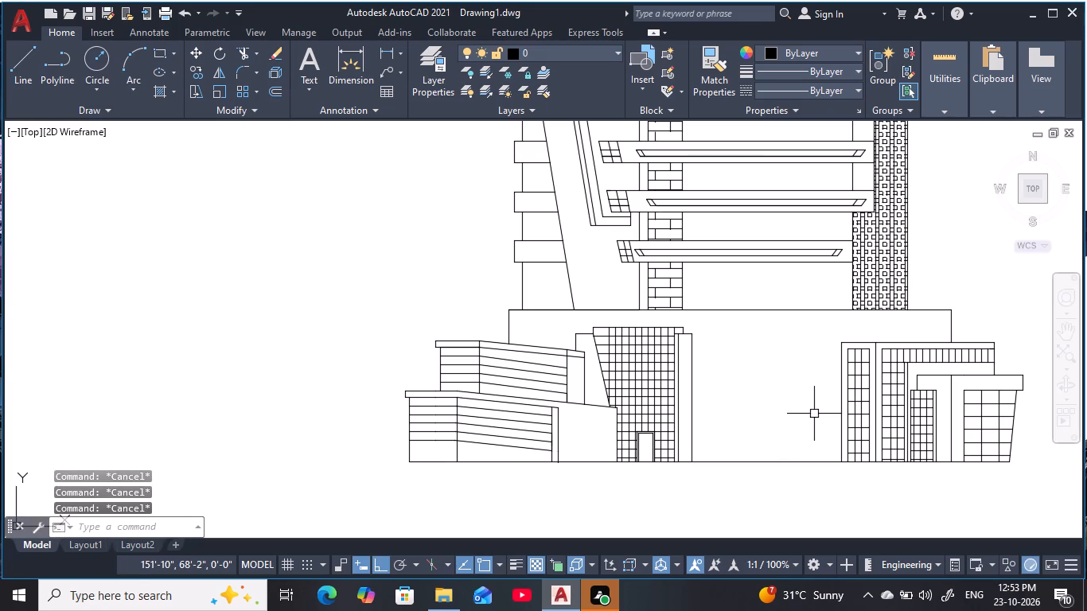
Draw a horizontal line about 34'-6" long from the ledge frame's outer edge to the capped column, level with the slatted band's underside.
type("l")
key("space")
scroll(840, 359, "up", 2)
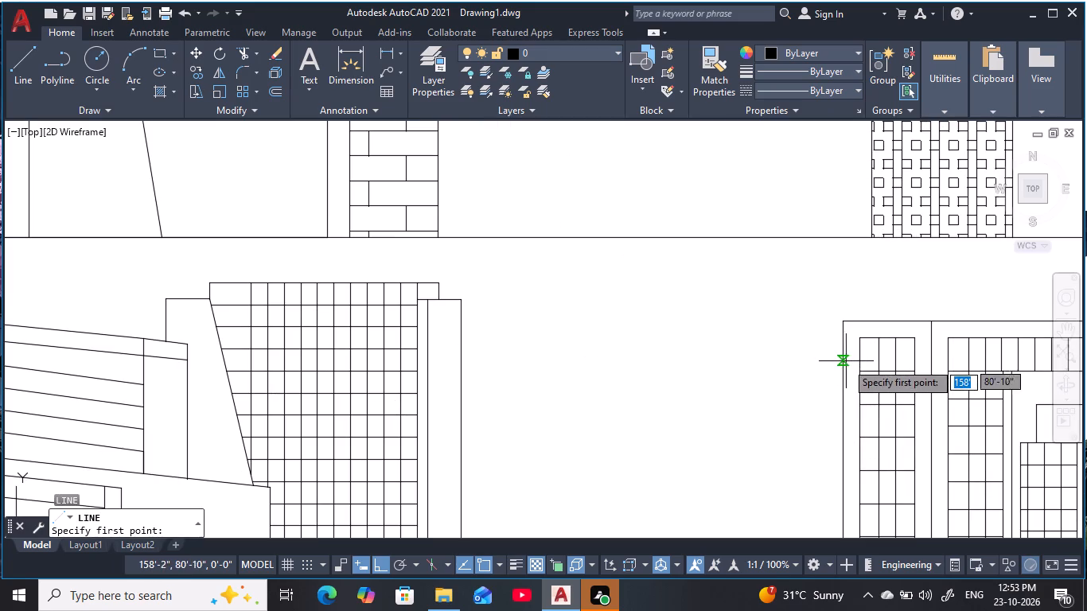
left_click(841, 372)
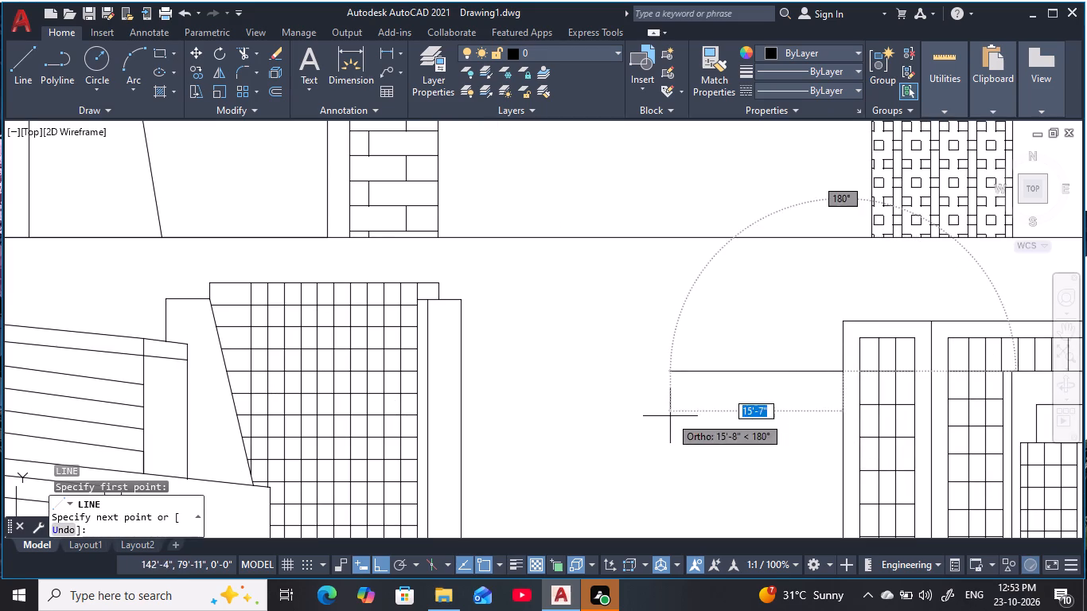
left_click(460, 373)
key("Escape")
key("Escape")
scroll(560, 449, "down", 2)
middle_click_drag(560, 449, 564, 415)
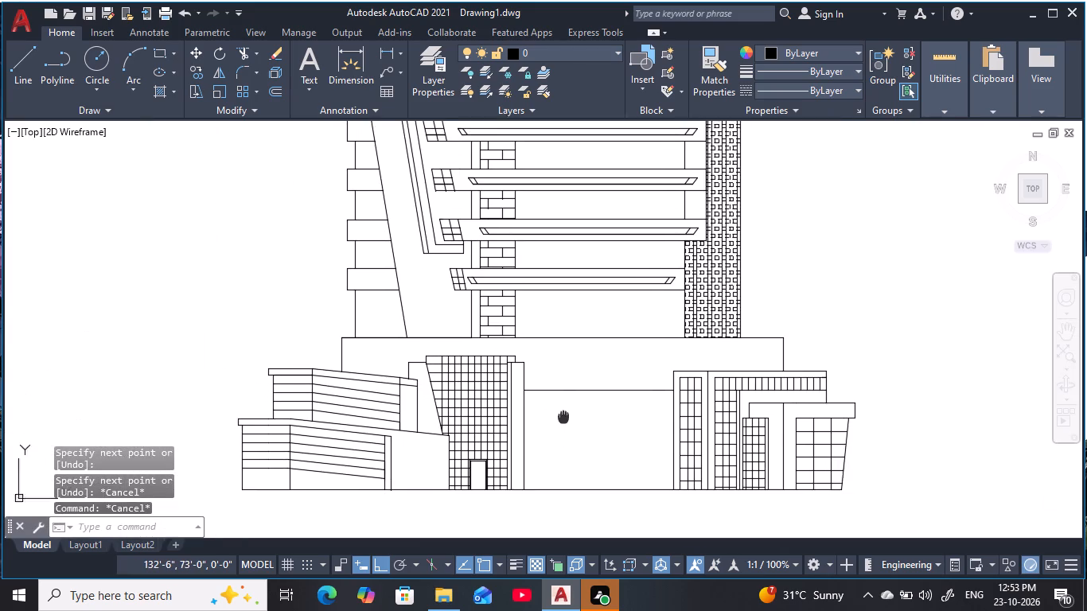
middle_click_drag(564, 415, 565, 411)
key("Escape")
key("Escape")
key("Escape")
key("Escape")
middle_click_drag(560, 437, 549, 406)
key("Escape")
Draw a slanted line about 23' long, at about 83°, from near the new horizontal line's column end down to the ground line.
key("l")
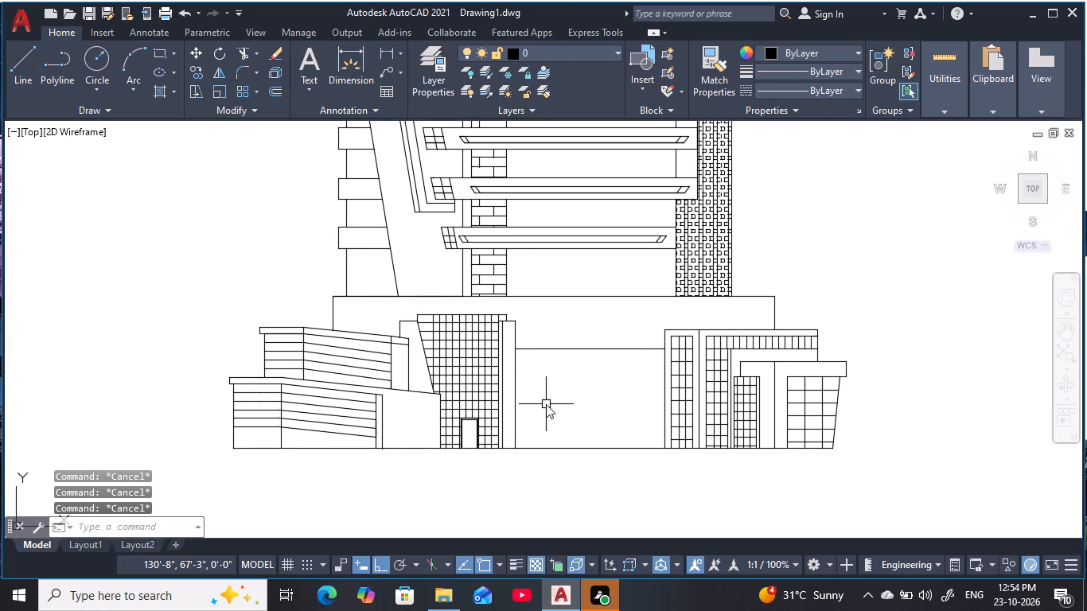
key("space")
scroll(554, 394, "up", 1)
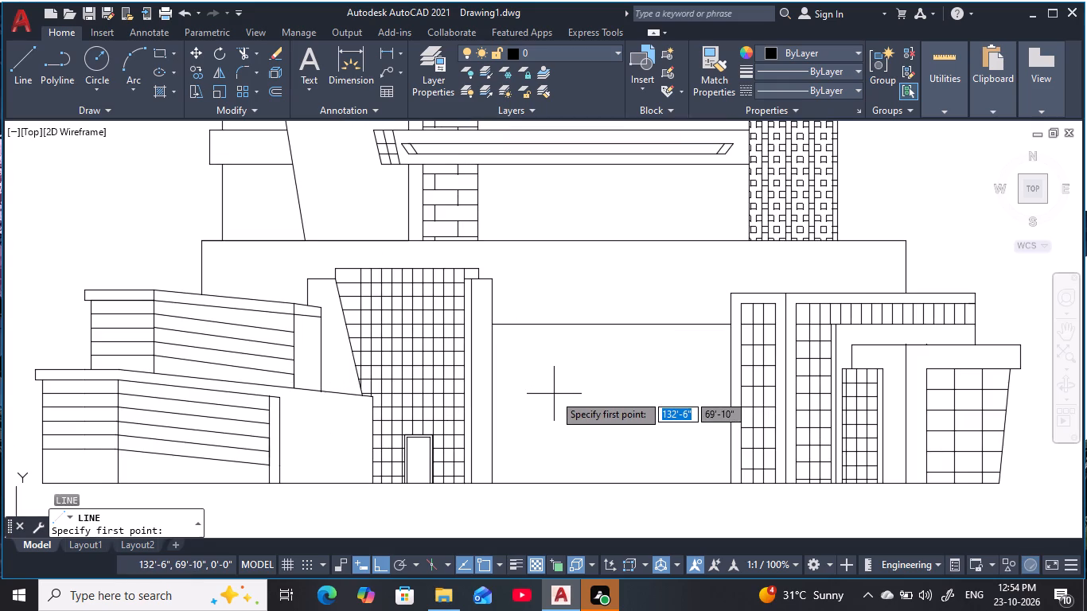
left_click(511, 327)
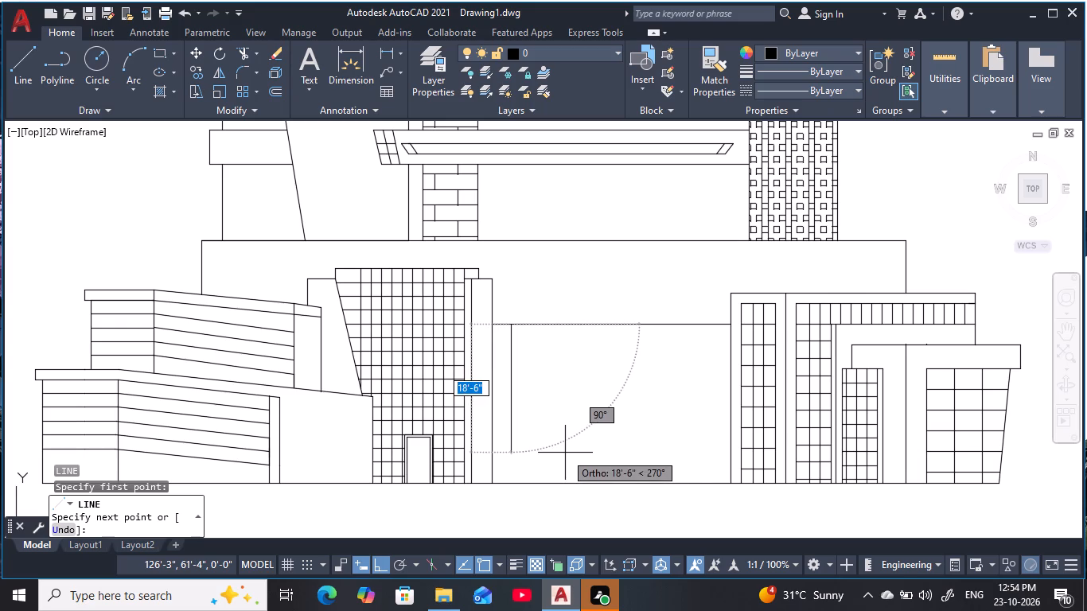
key("F8")
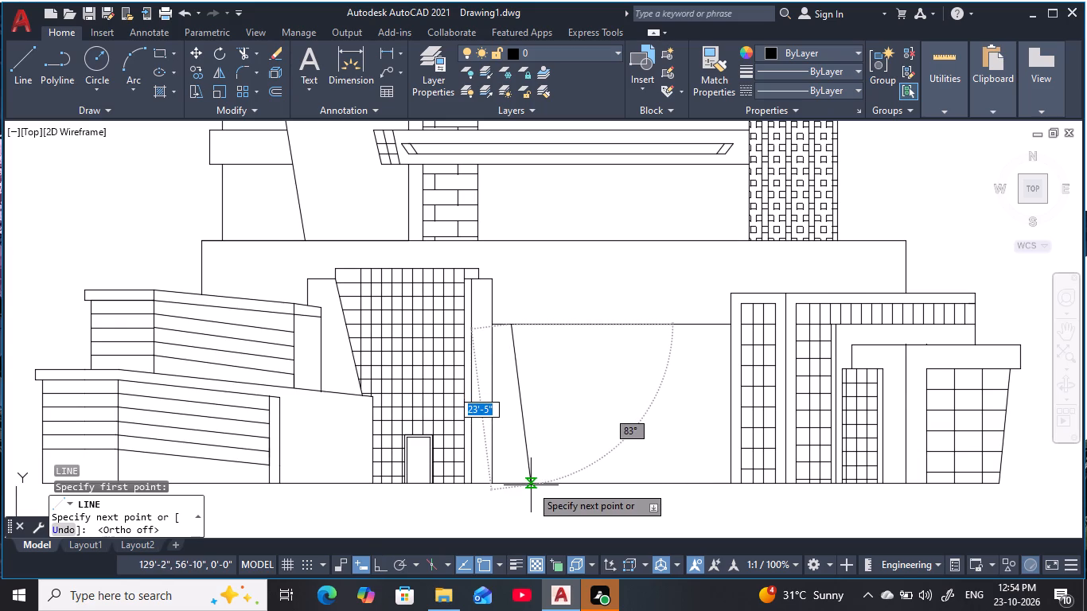
scroll(531, 485, "up", 1)
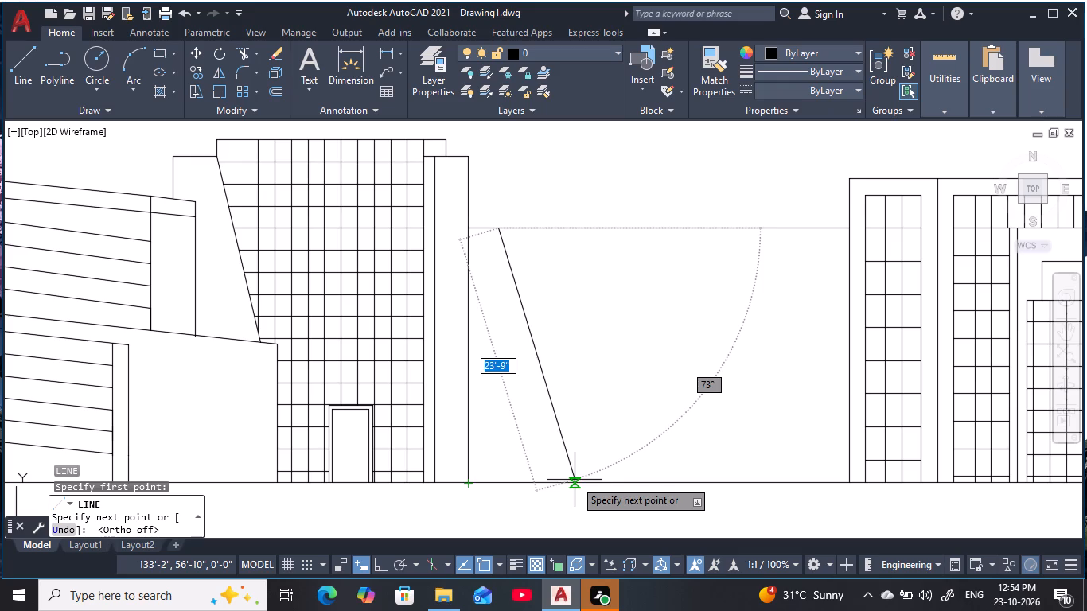
left_click(529, 481)
key("Escape")
key("Escape")
key("Escape")
key("Escape")
Trim the upper horizontal line's stub between the capped column and the slanted line.
key("t")
key("r")
key("space")
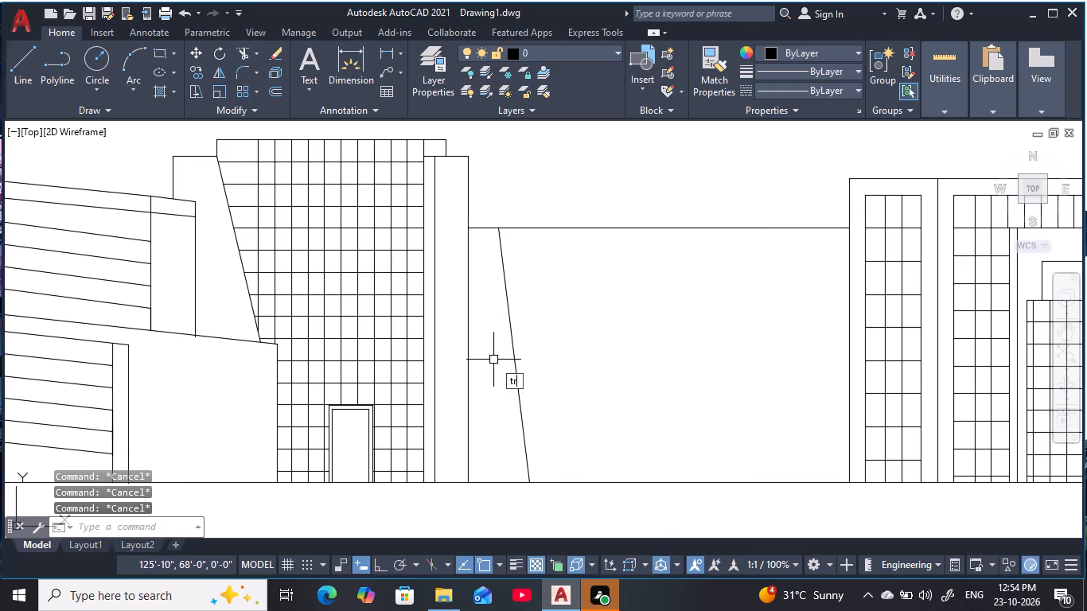
left_click(483, 232)
key("Escape")
scroll(572, 363, "down", 2)
middle_click_drag(572, 363, 512, 378)
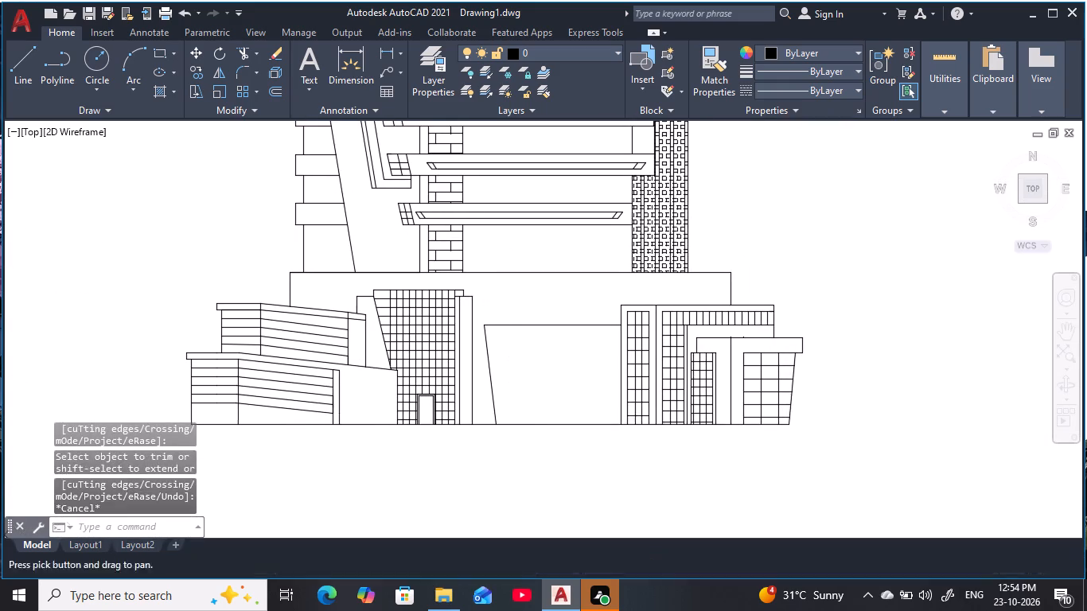
key("Escape")
key("Escape")
key("Escape")
middle_click_drag(548, 391, 539, 358)
key("Escape")
key("Escape")
key("Escape")
key("Escape")
key("Escape")
key("Escape")
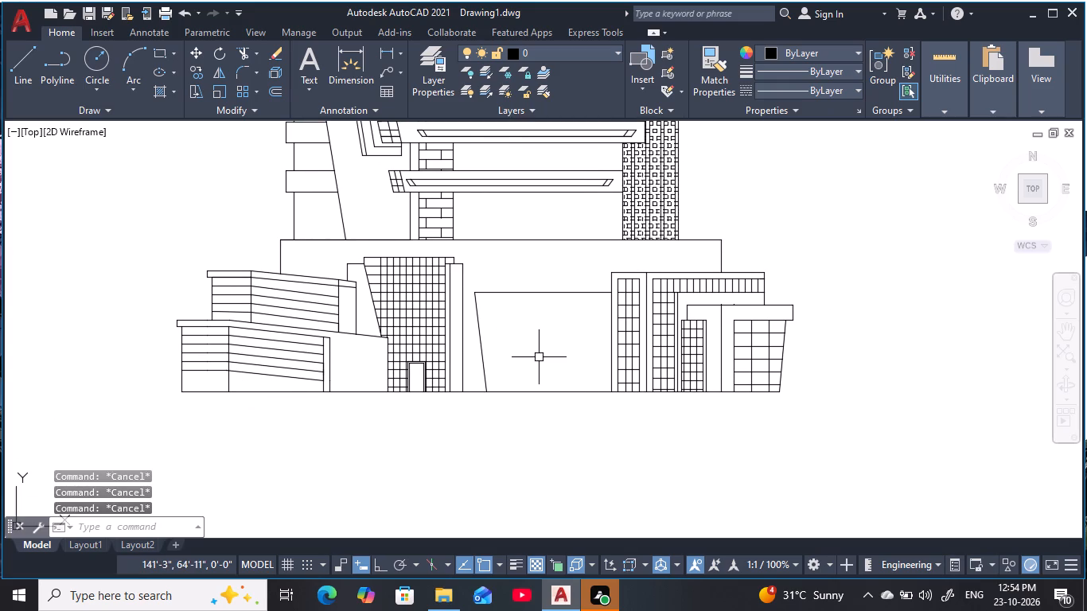
key("Escape")
key("Escape")
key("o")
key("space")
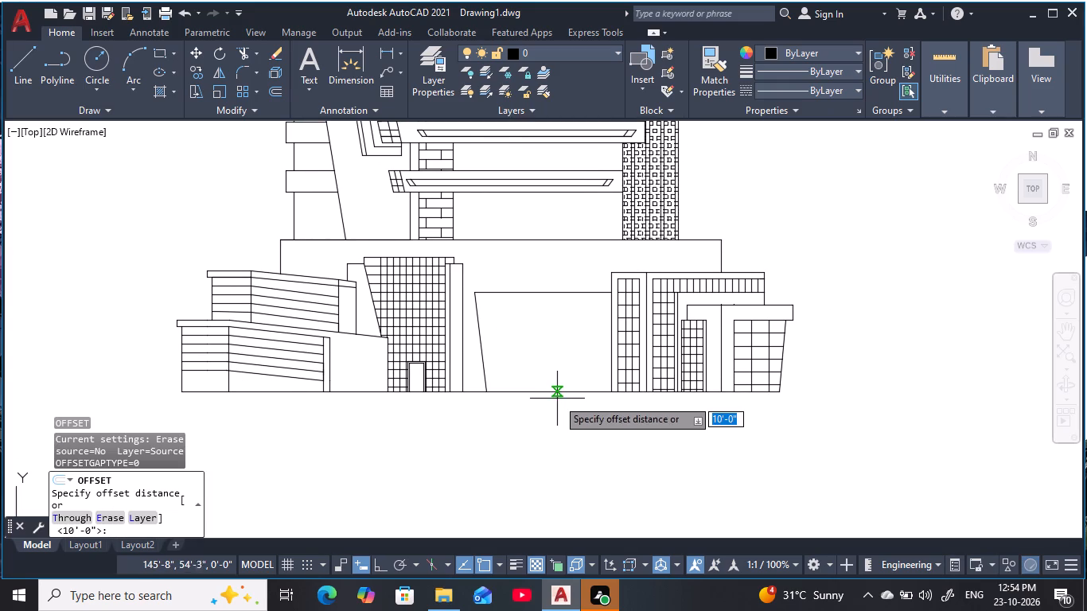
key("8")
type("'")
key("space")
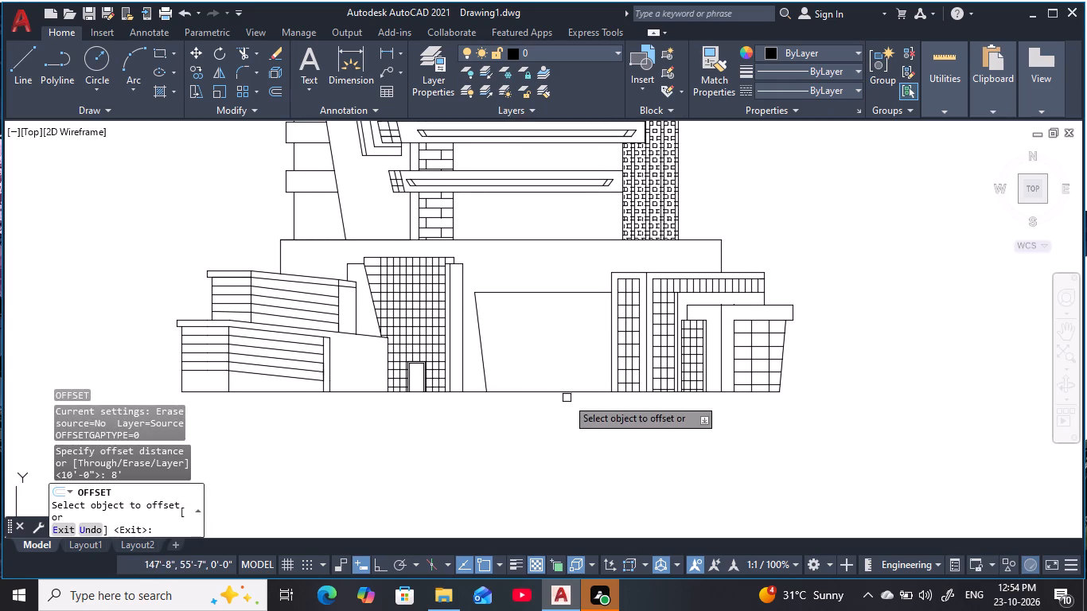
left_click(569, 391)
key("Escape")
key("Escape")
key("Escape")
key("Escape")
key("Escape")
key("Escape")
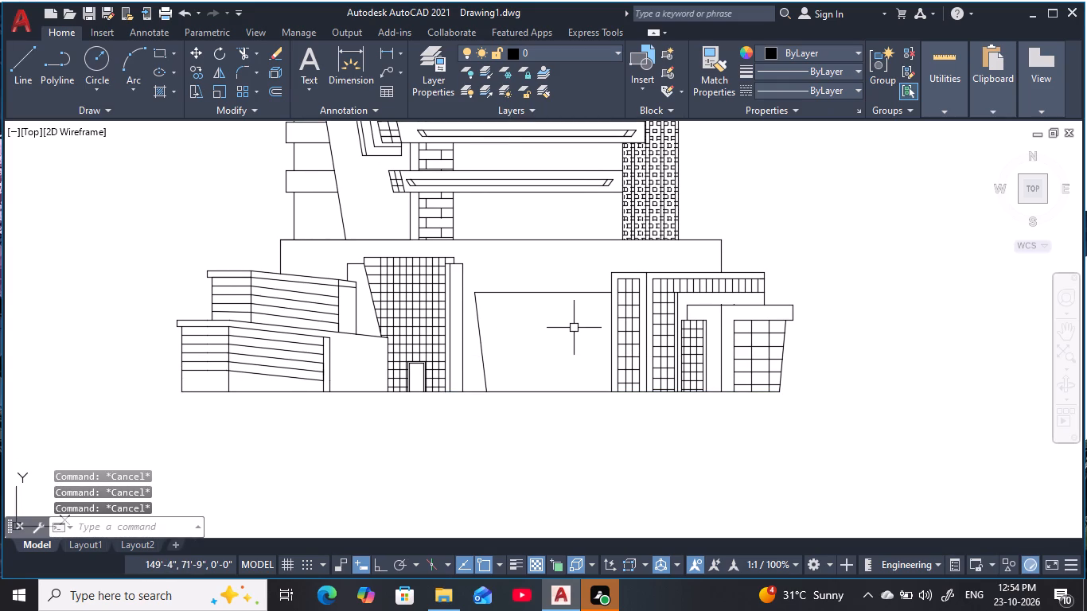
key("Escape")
Offset the ground line upward by 9' across the blank podium wall.
key("o")
key("space")
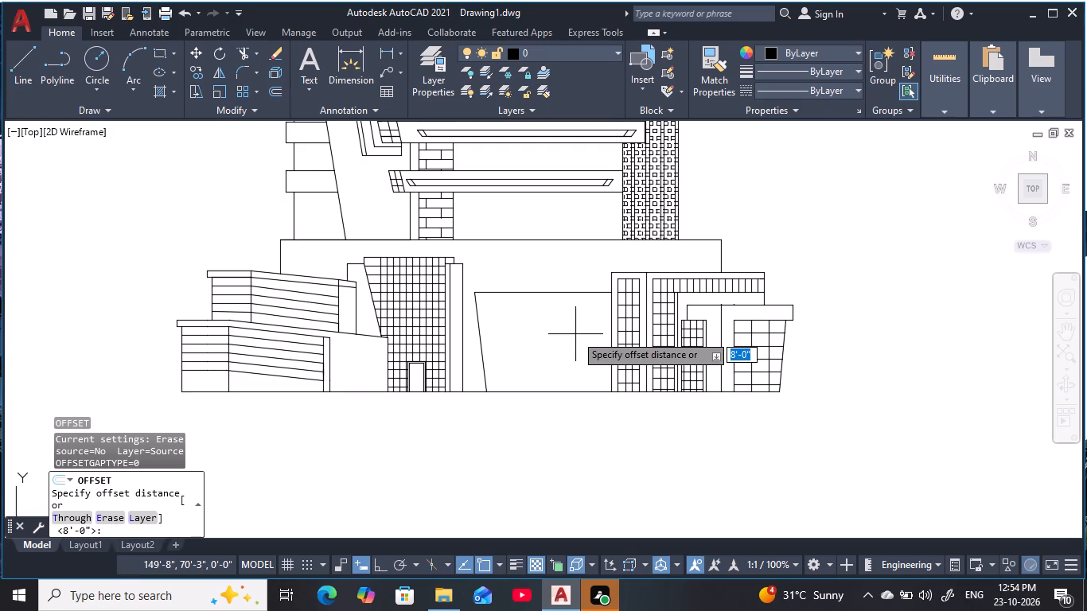
key("9")
key("apostrophe")
key("space")
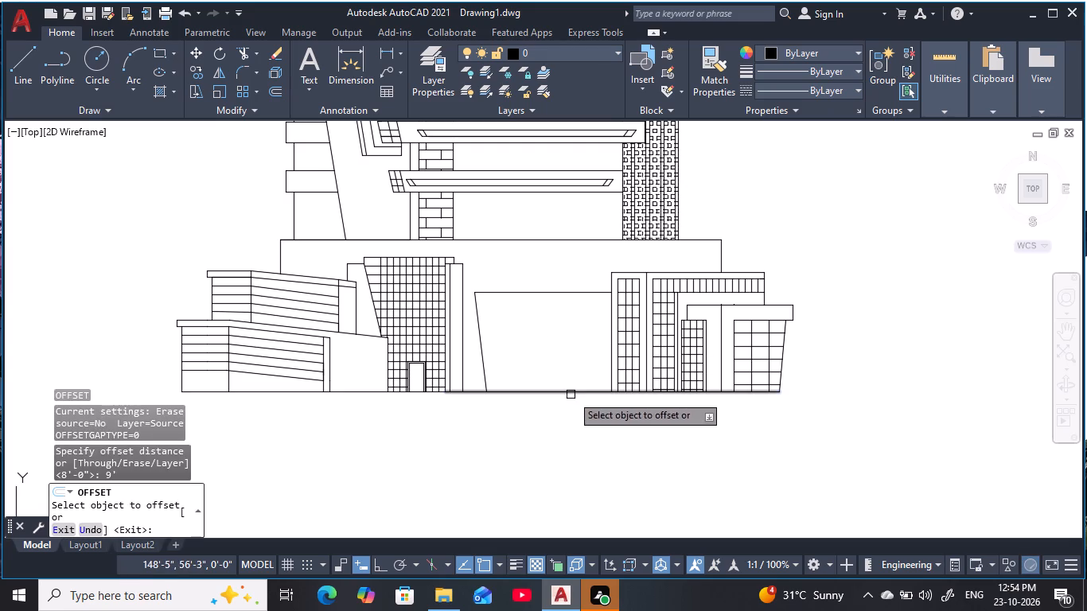
left_click(571, 395)
left_click(577, 309)
key("Escape")
key("Escape")
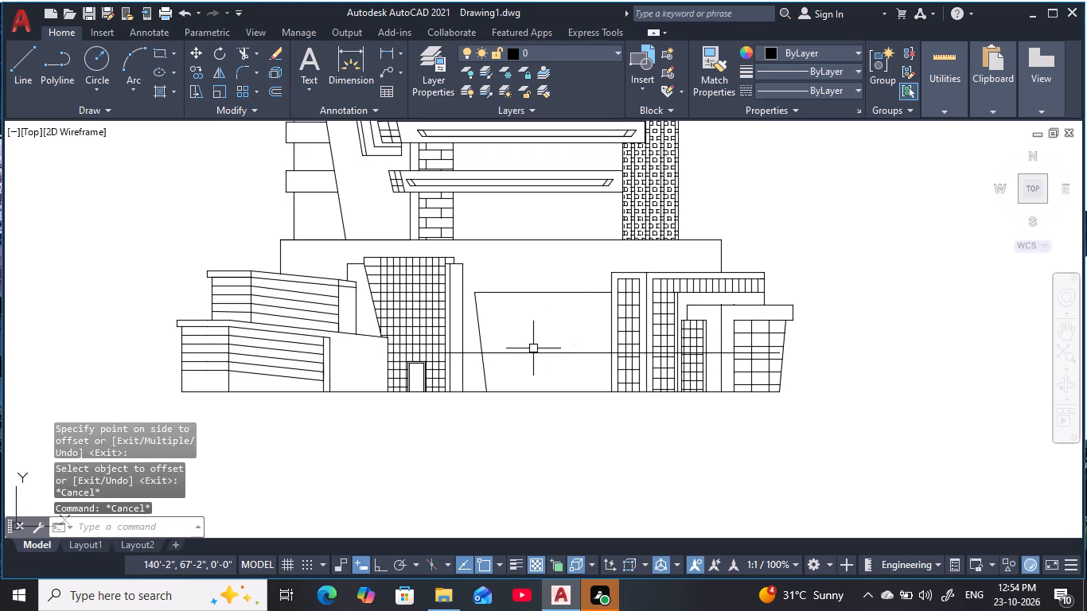
key("Escape")
key("Escape")
key("Escape")
key("Escape")
Trim the 9' offset line at the slanted edge and erase its leftover piece beside the capped column.
type("tr")
key("space")
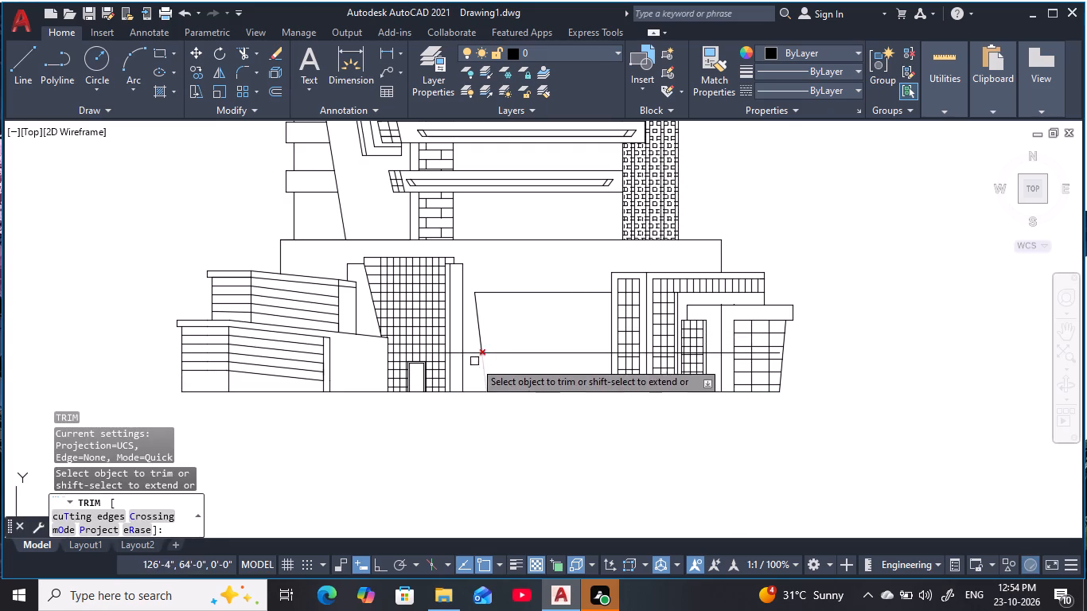
scroll(473, 360, "up", 1)
left_click(473, 349)
key("Escape")
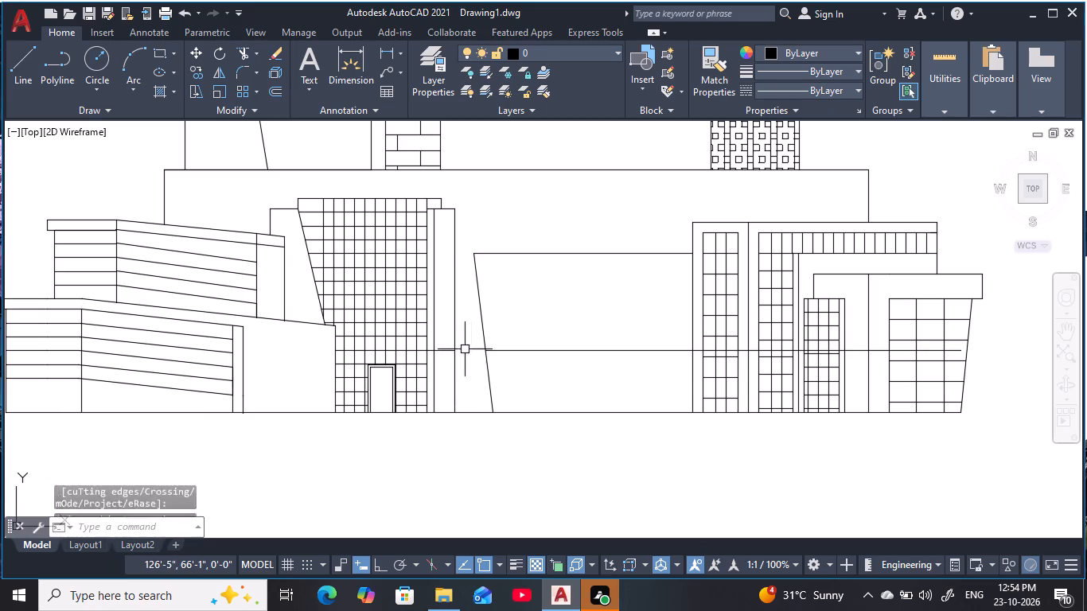
key("Escape")
key("Escape")
left_click(446, 350)
type("e")
key("space")
key("Escape")
key("Escape")
key("Escape")
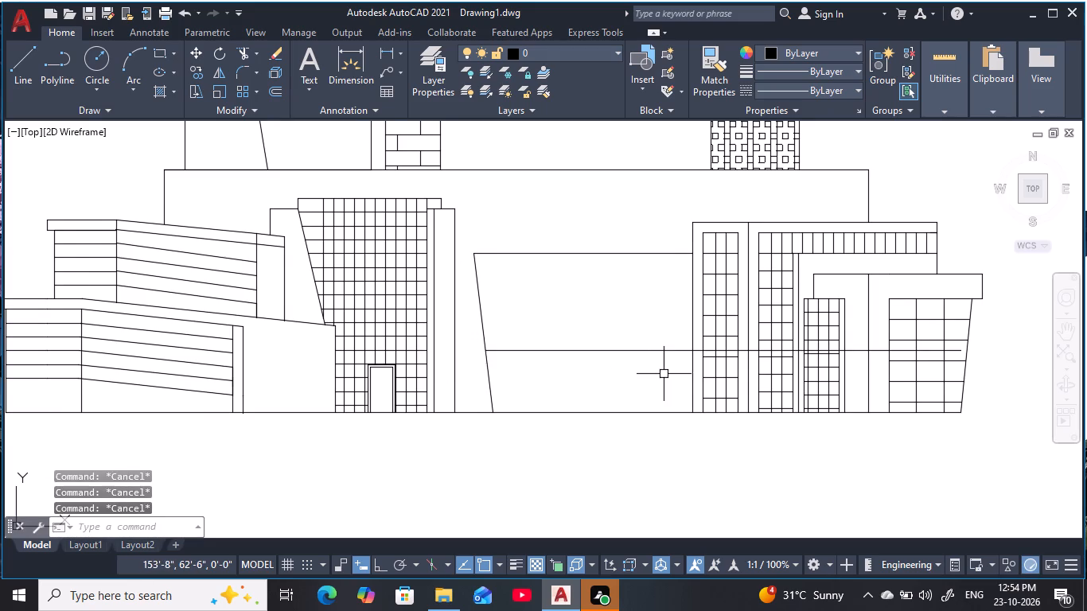
Trim the 9' offset line at the ledge frame's outer edge and erase the leftover length crossing the gridded panels.
middle_click_drag(664, 375, 601, 383)
key("Escape")
key("Escape")
scroll(645, 369, "up", 2)
key("t")
key("r")
key("space")
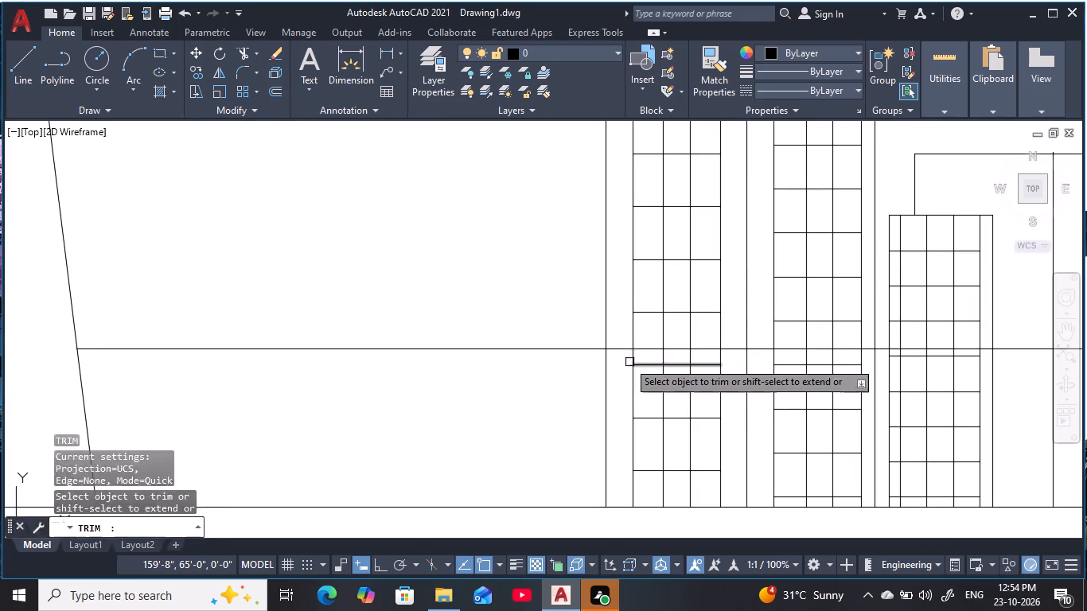
left_click(617, 348)
key("Escape")
key("Escape")
left_click(654, 350)
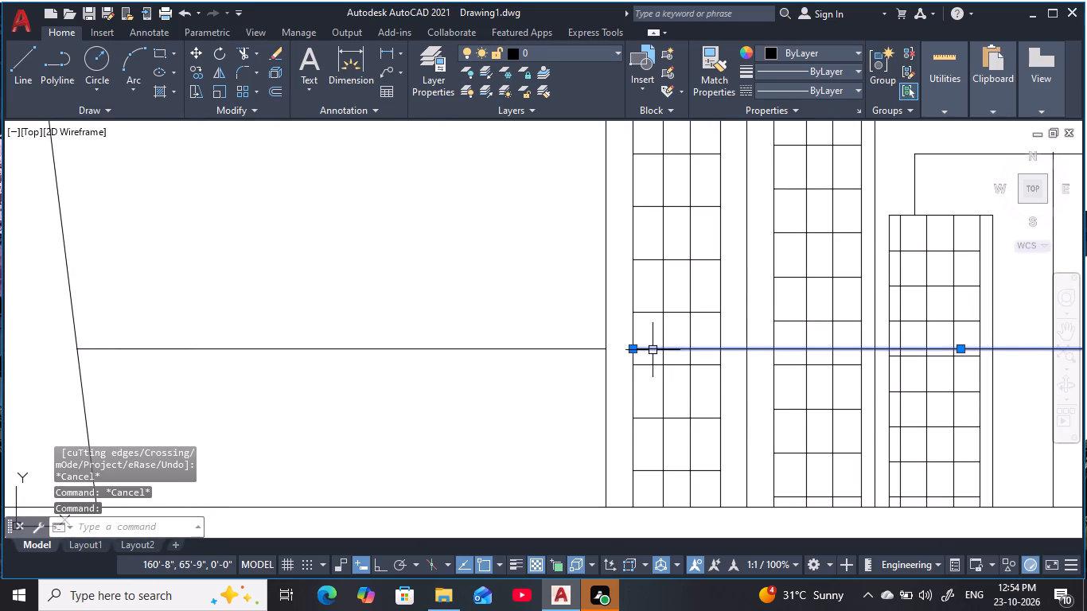
key("e")
key("space")
key("Escape")
key("Escape")
scroll(519, 403, "down", 2)
middle_click_drag(518, 405, 623, 403)
key("Escape")
key("Escape")
middle_click_drag(602, 411, 614, 427)
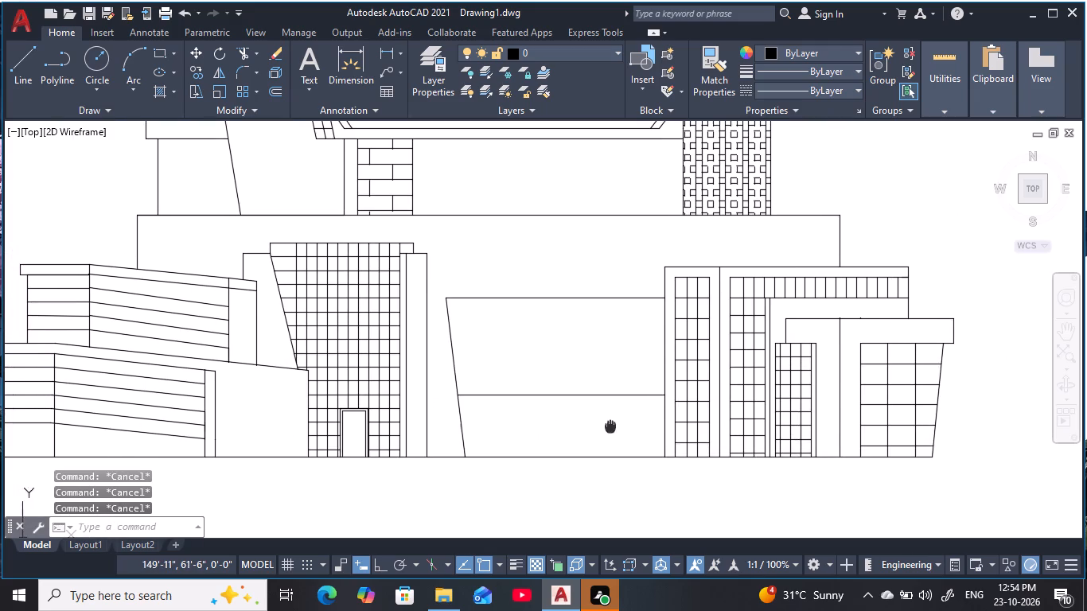
middle_click_drag(614, 427, 624, 426)
key("Escape")
key("Escape")
key("Escape")
key("Escape")
key("Escape")
key("Escape")
key("Escape")
key("Escape")
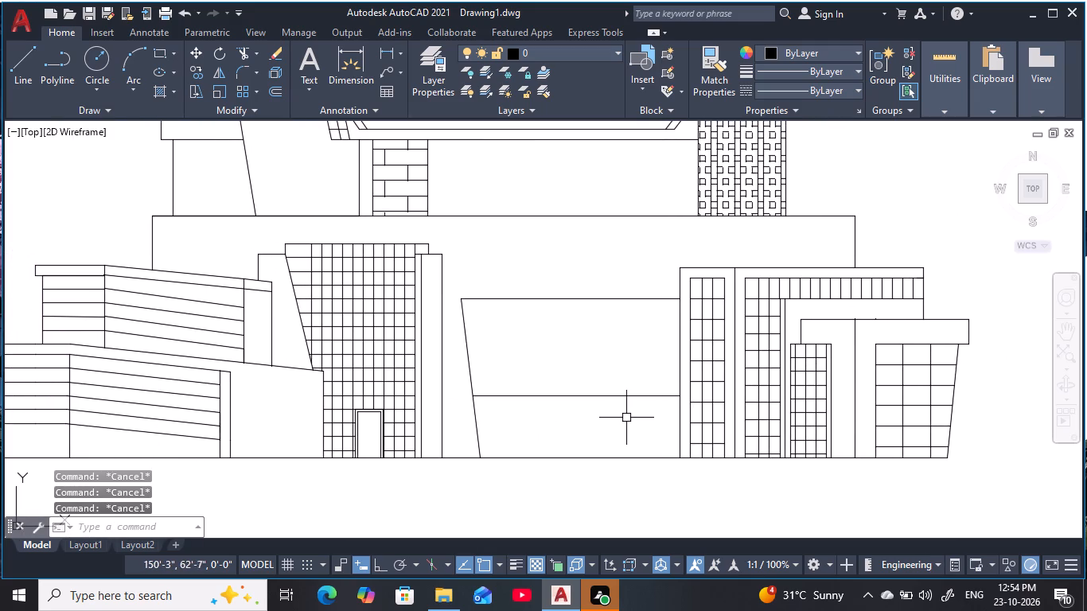
Draw a vertical line from the midpoint of the 9' high horizontal line down to the ground line.
key("l")
key("space")
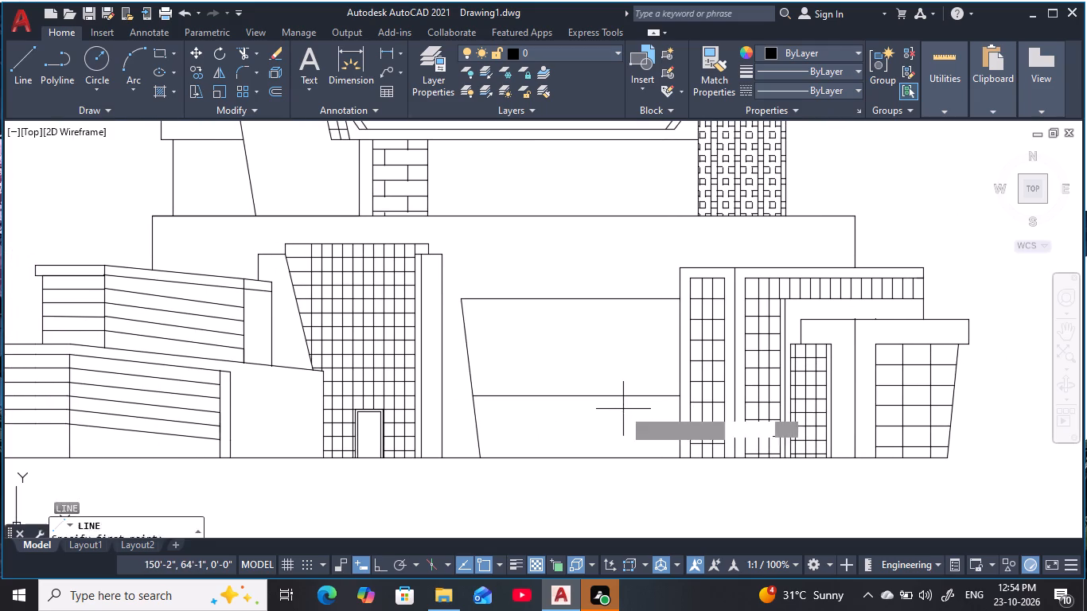
left_click(580, 395)
left_click(577, 455)
key("Escape")
key("Escape")
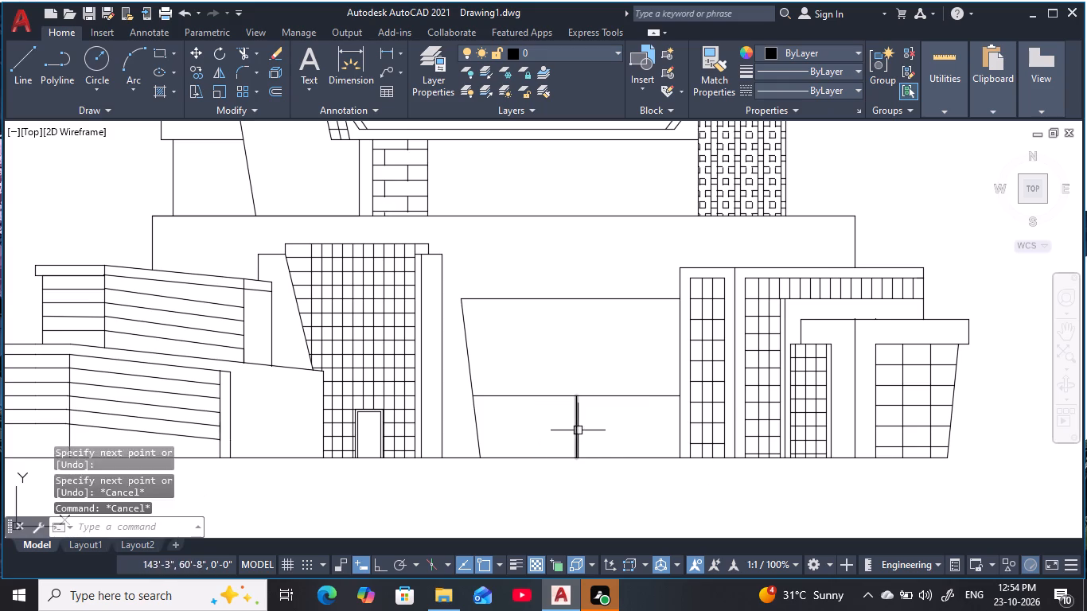
key("Escape")
key("Escape")
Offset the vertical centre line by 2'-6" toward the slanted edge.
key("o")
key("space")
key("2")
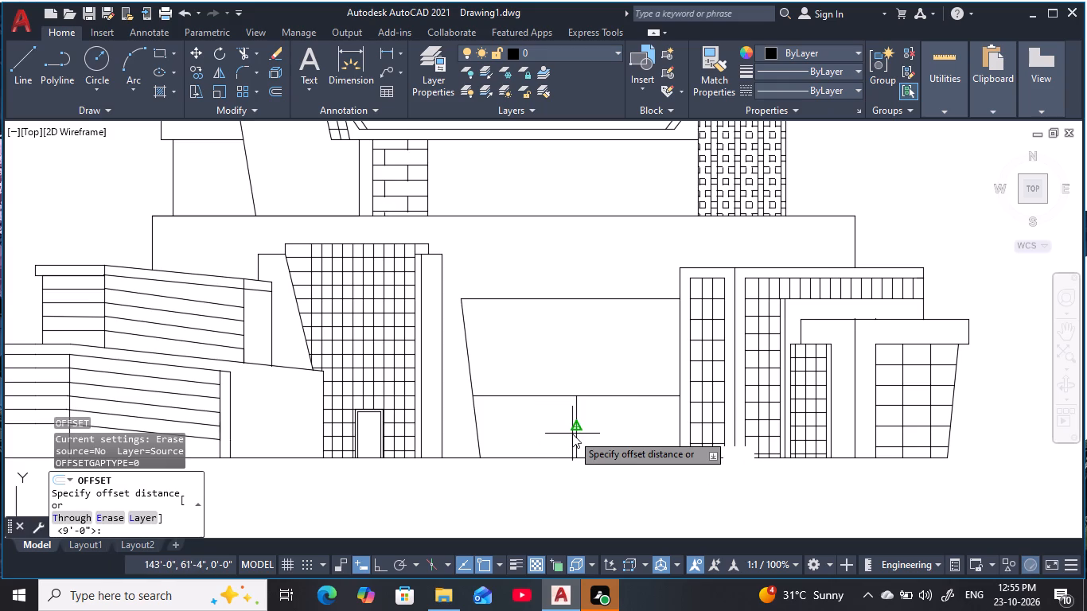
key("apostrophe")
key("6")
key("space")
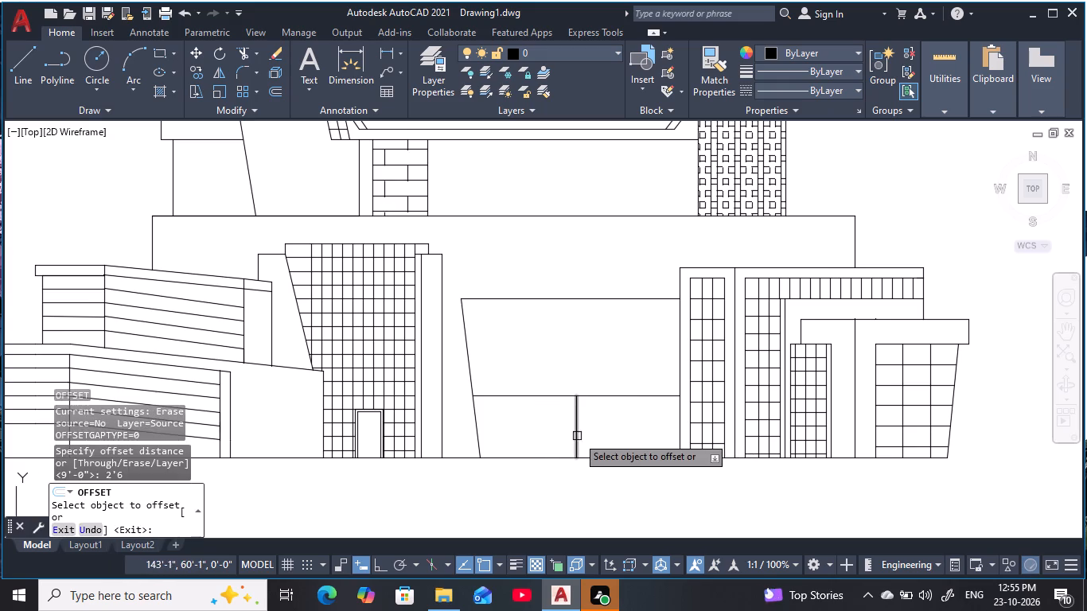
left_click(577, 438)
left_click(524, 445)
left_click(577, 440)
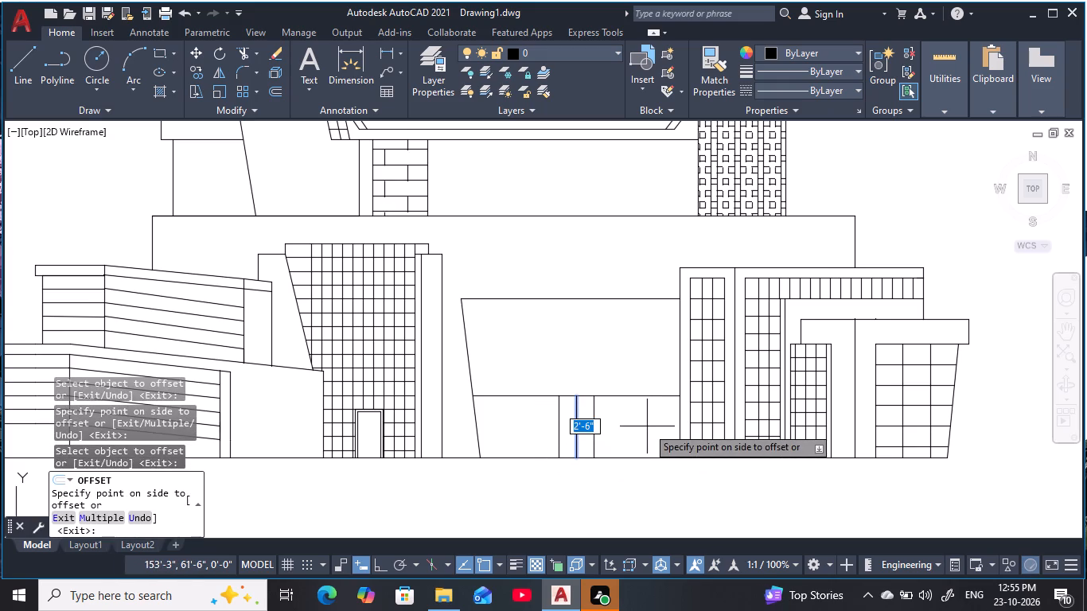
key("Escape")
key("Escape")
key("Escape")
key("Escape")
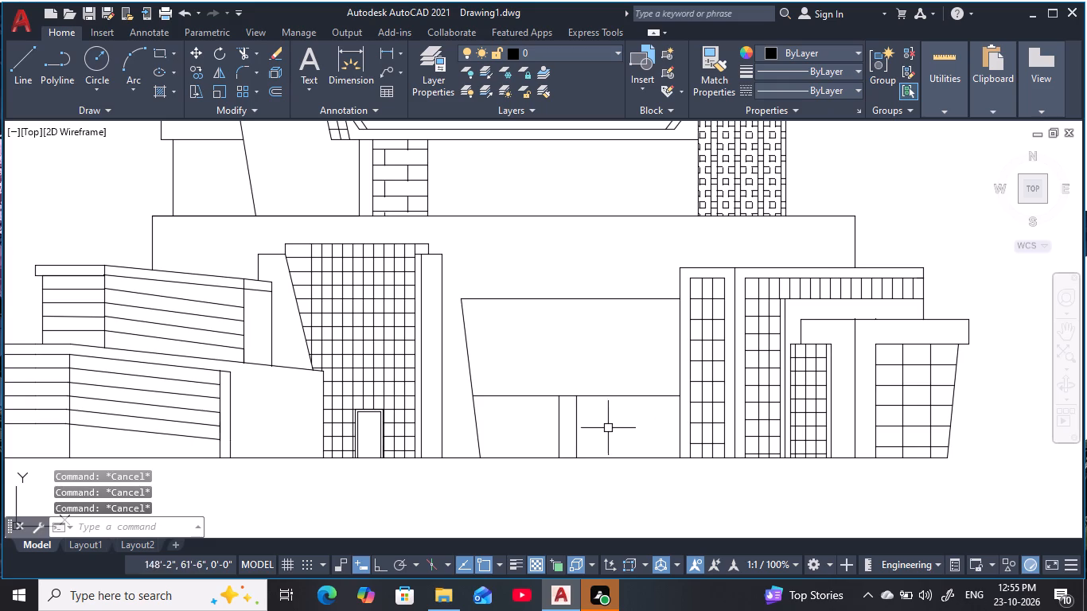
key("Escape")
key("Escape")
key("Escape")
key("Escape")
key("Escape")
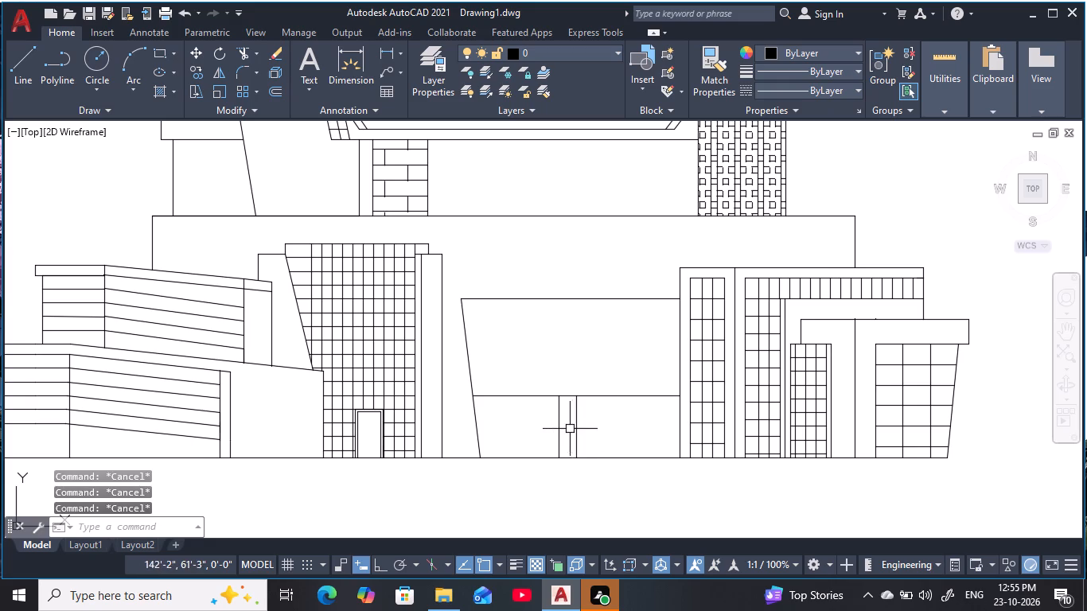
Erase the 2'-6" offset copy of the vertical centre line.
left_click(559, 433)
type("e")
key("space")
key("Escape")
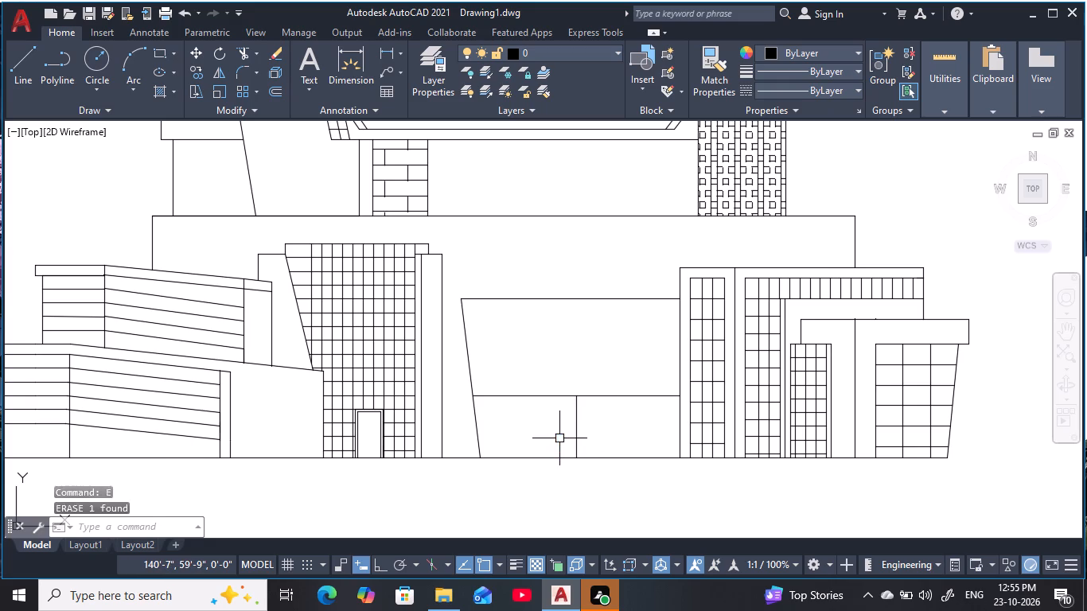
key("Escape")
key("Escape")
Offset the vertical centre line under the 9' high line by 4' to both sides.
key("o")
key("space")
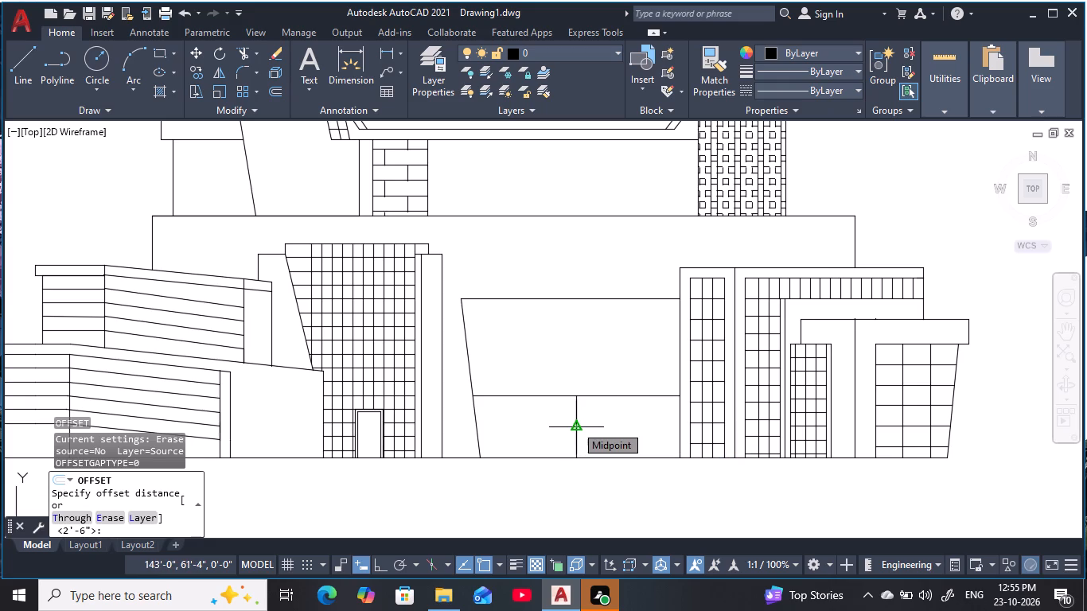
key("4")
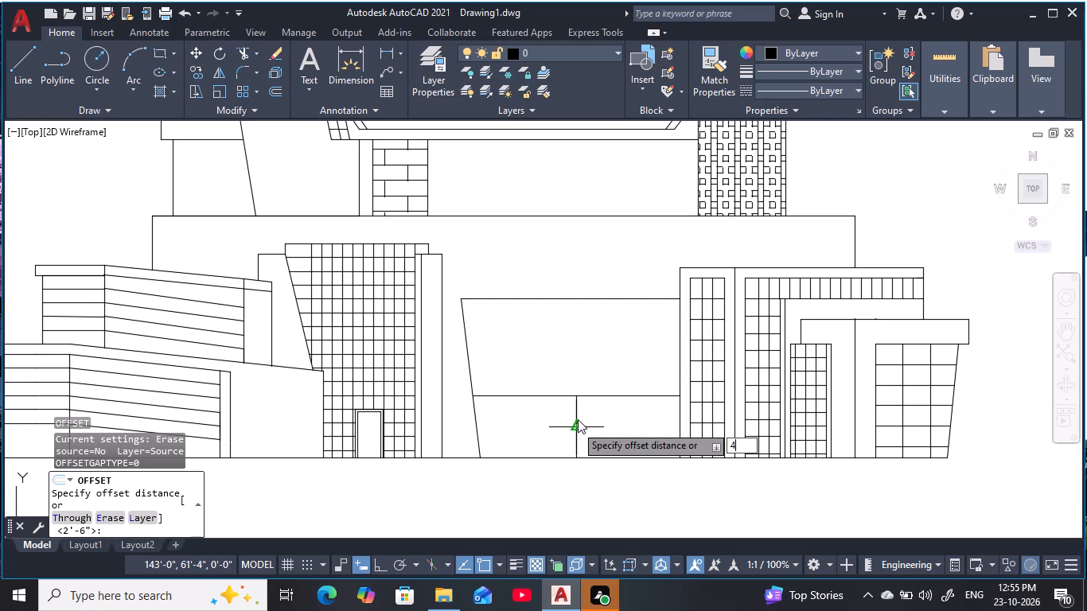
type("'")
key("space")
left_click(576, 430)
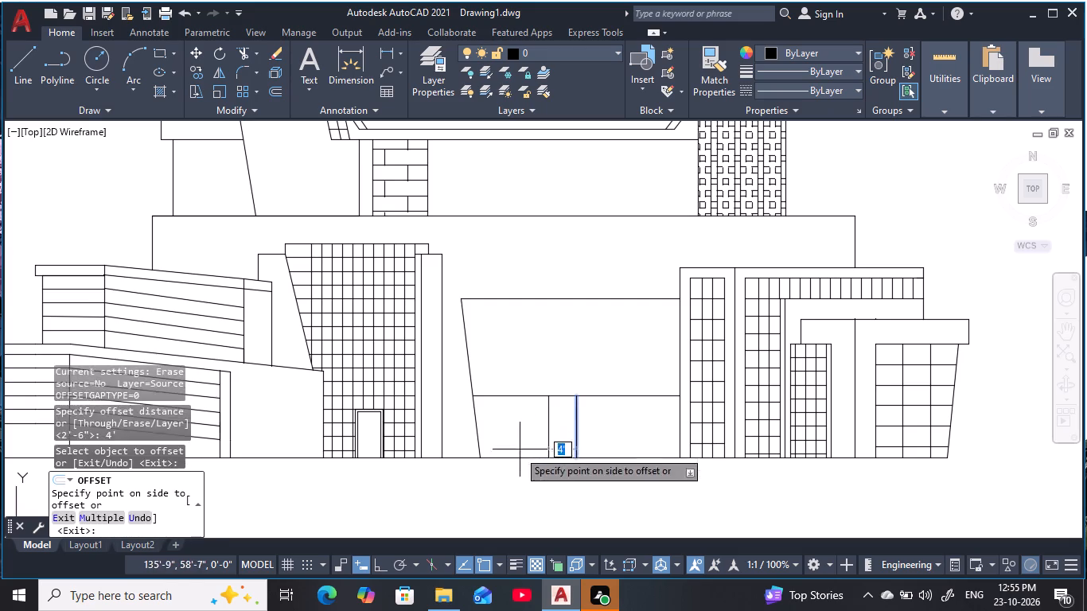
left_click(516, 452)
left_click(579, 438)
left_click(599, 430)
key("Escape")
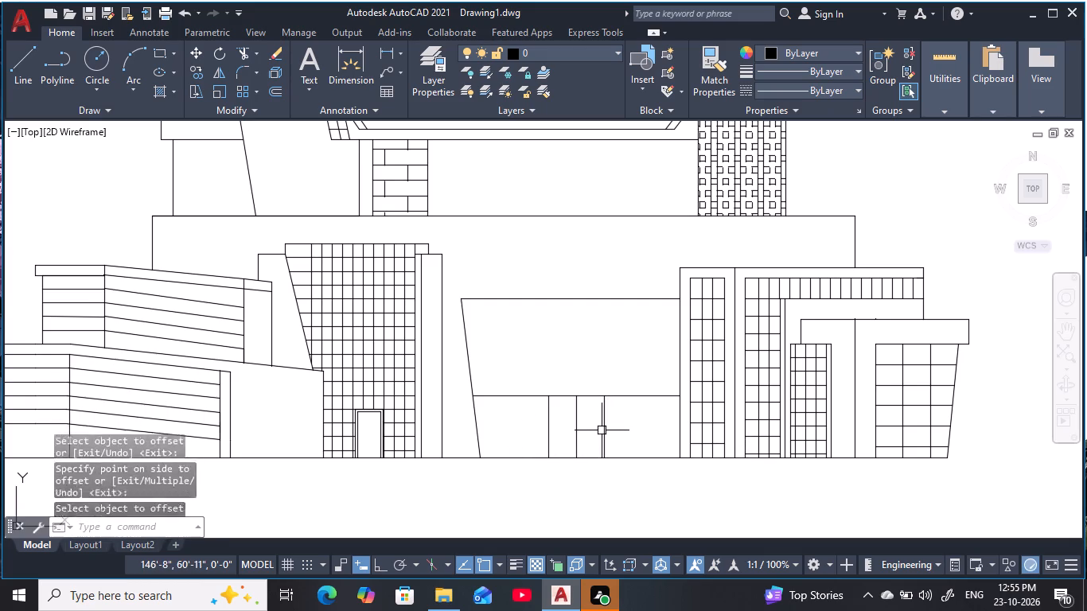
key("Escape")
key("Escape")
key("Escape")
Trim away the original centre line between the two 4' offset lines.
type("tr")
key("space")
left_click(574, 414)
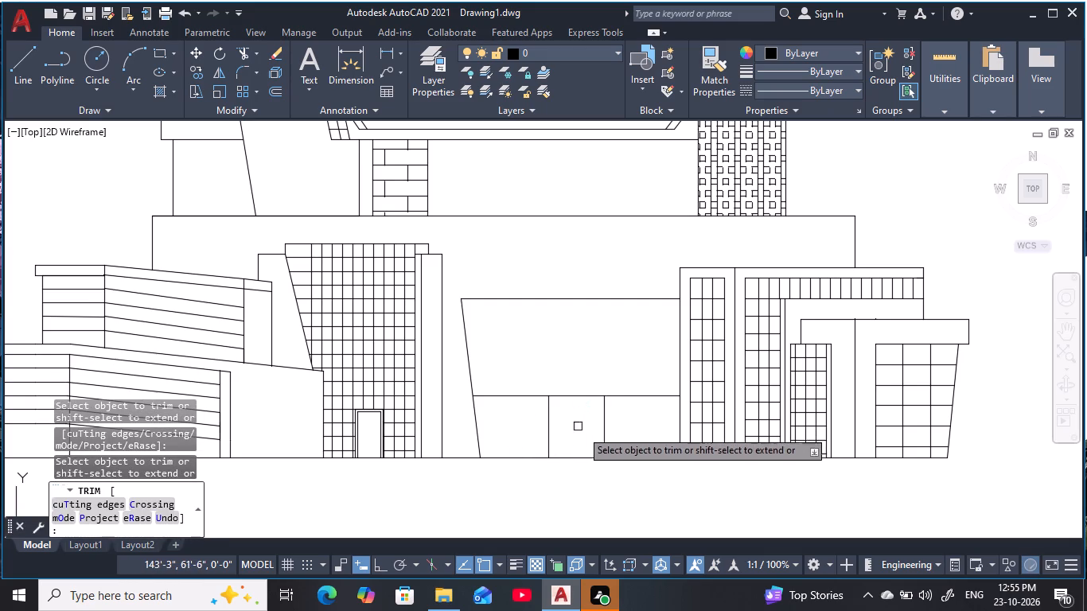
middle_click_drag(574, 438, 599, 435)
key("Escape")
key("Escape")
key("Escape")
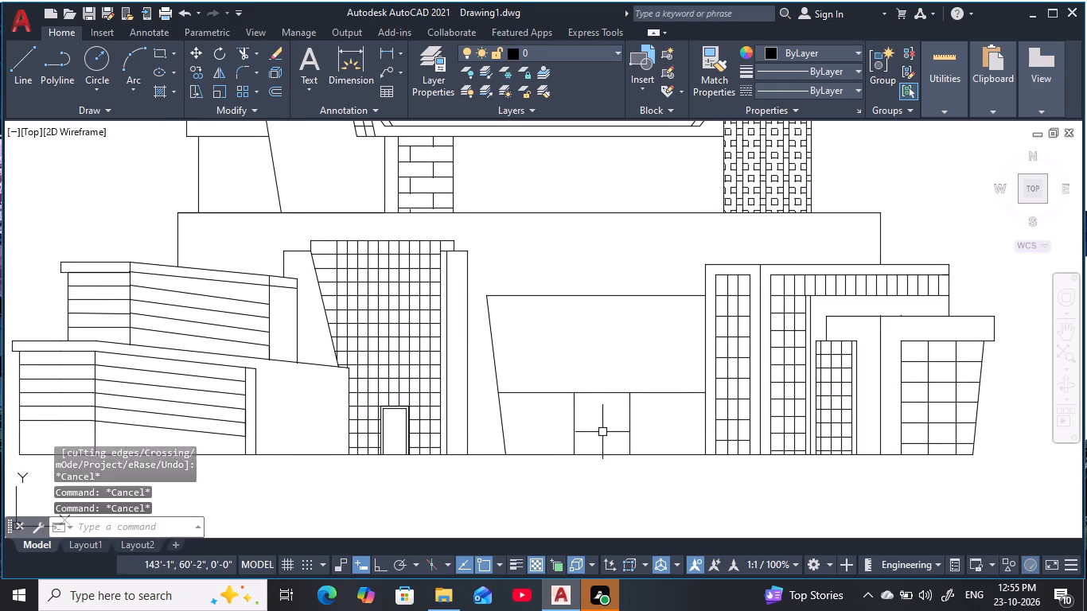
key("Escape")
key("Escape")
Offset both door side lines 6" outward and the 9' high horizontal line 6" downward to form the door frame.
type("o")
key("space")
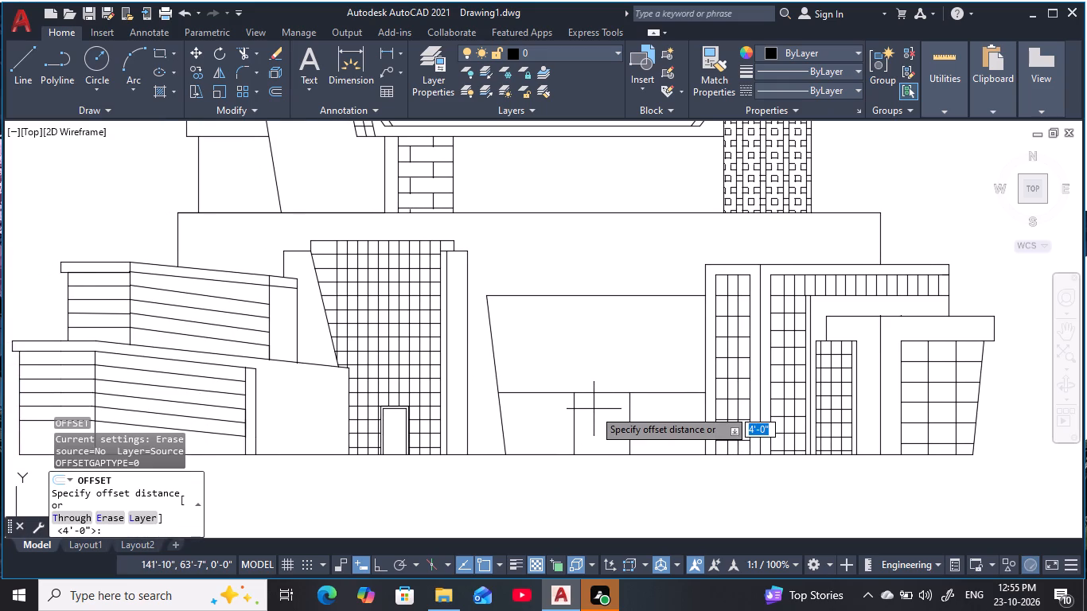
key("6")
key("space")
left_click(629, 427)
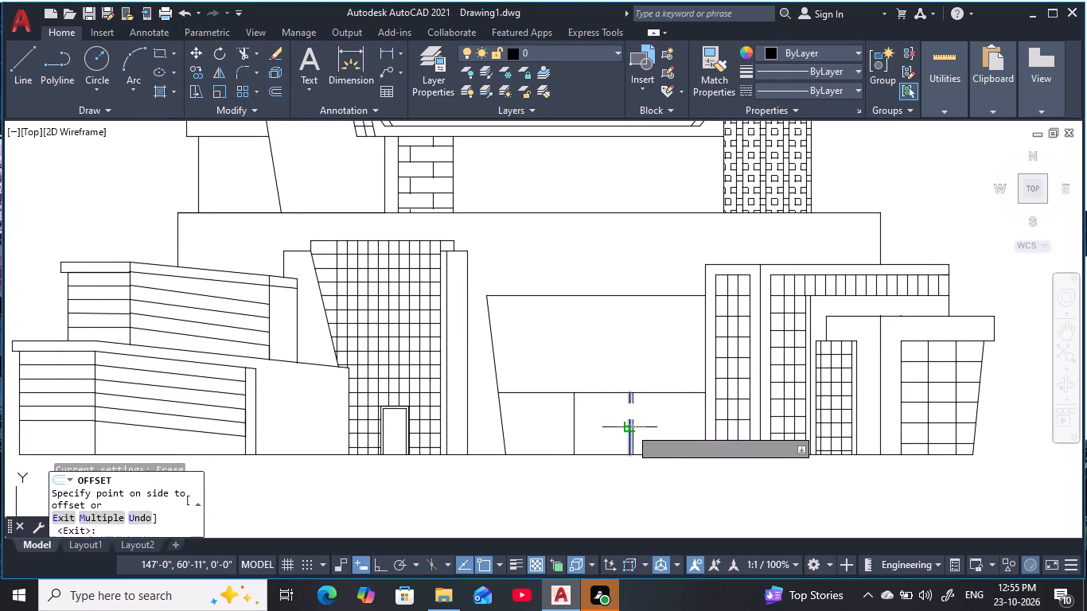
left_click(656, 434)
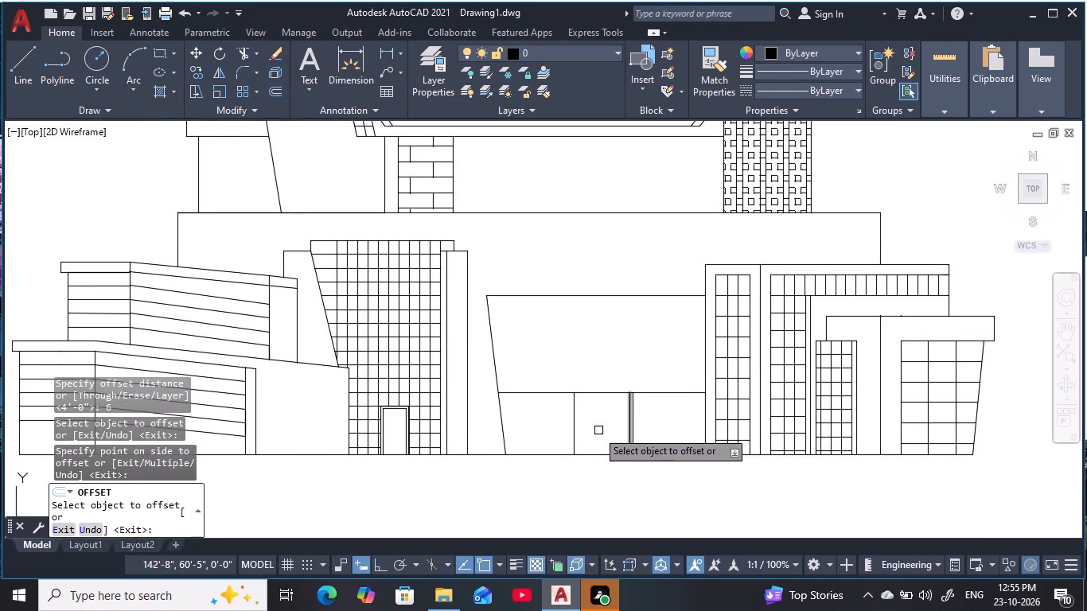
left_click(574, 435)
left_click(528, 442)
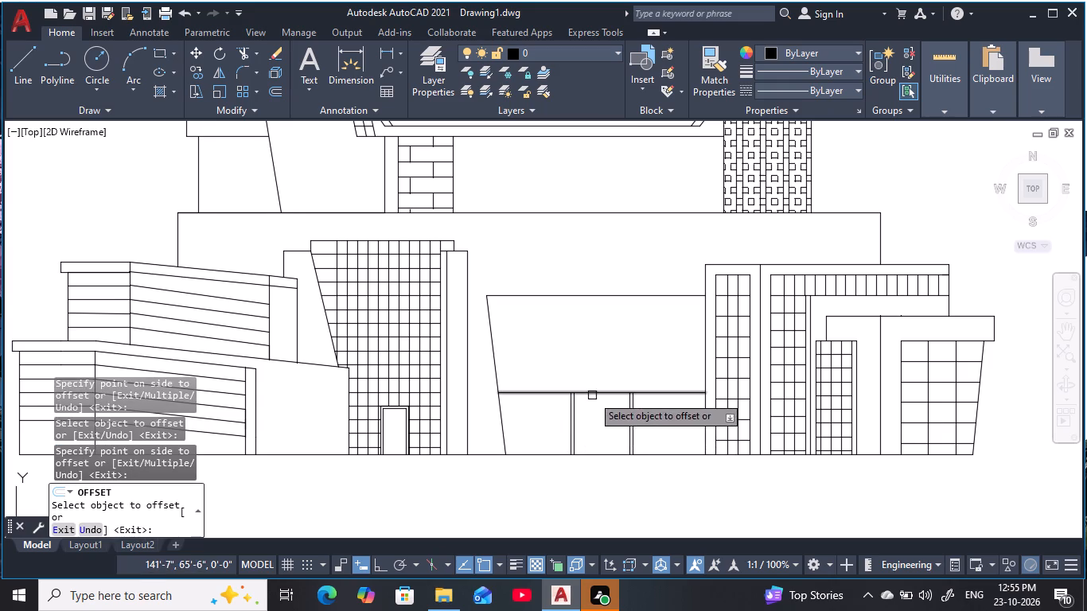
left_click(593, 394)
left_click(589, 420)
key("Escape")
key("Escape")
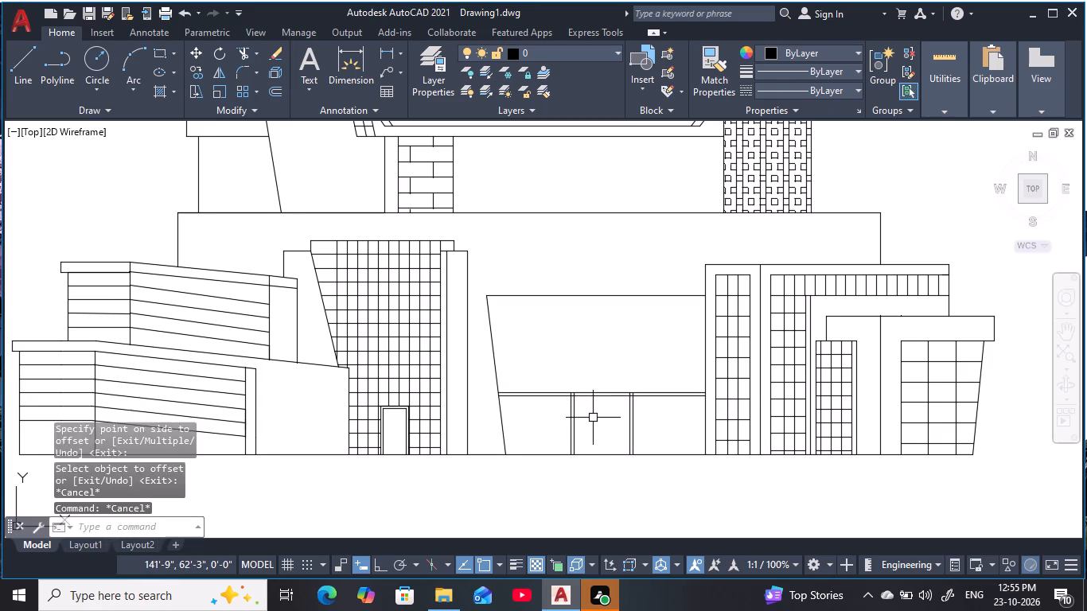
key("Escape")
key("Escape")
key("Escape")
key("Escape")
Trim the lower 6" offset line outside the door opening and clean up the overlapping line ends at both inner frame corners.
scroll(582, 406, "up", 2)
key("Escape")
middle_click(582, 407)
key("Escape")
type("tr")
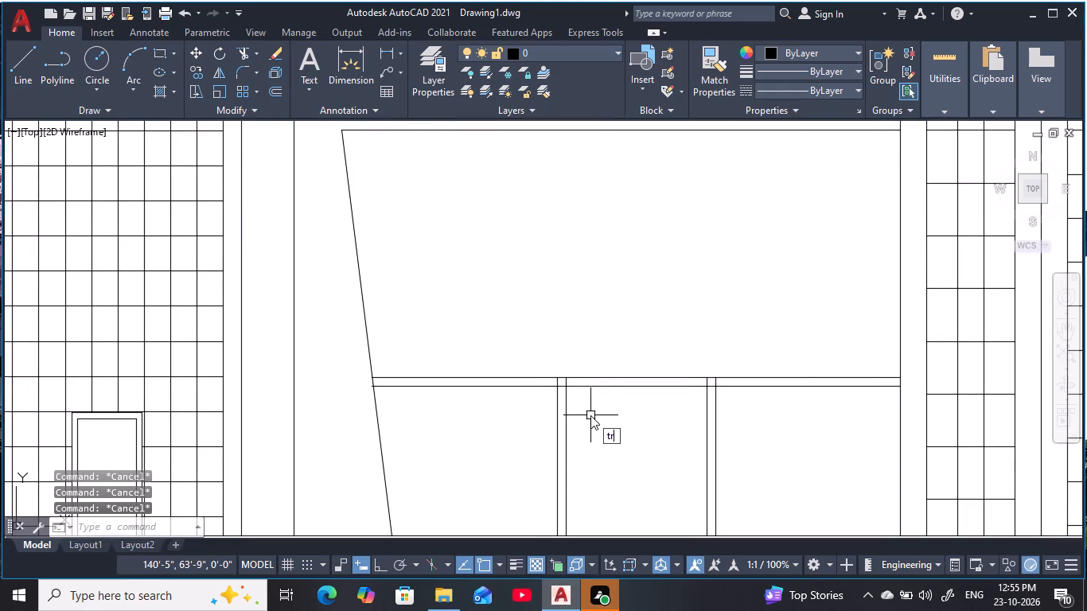
key("space")
left_click(524, 391)
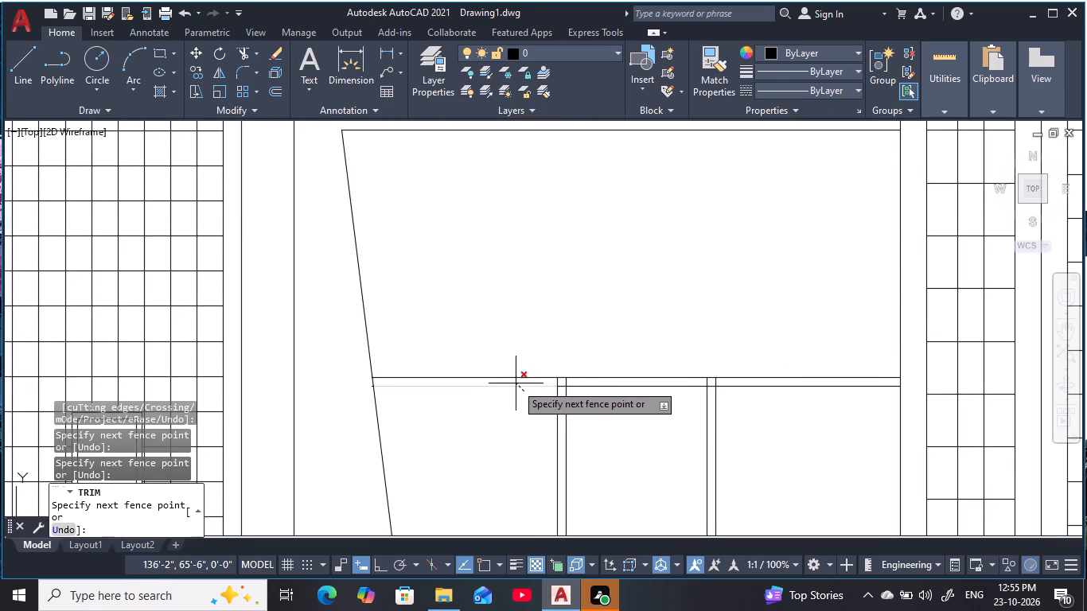
left_click(516, 383)
scroll(560, 387, "up", 3)
left_click_drag(597, 378, 559, 395)
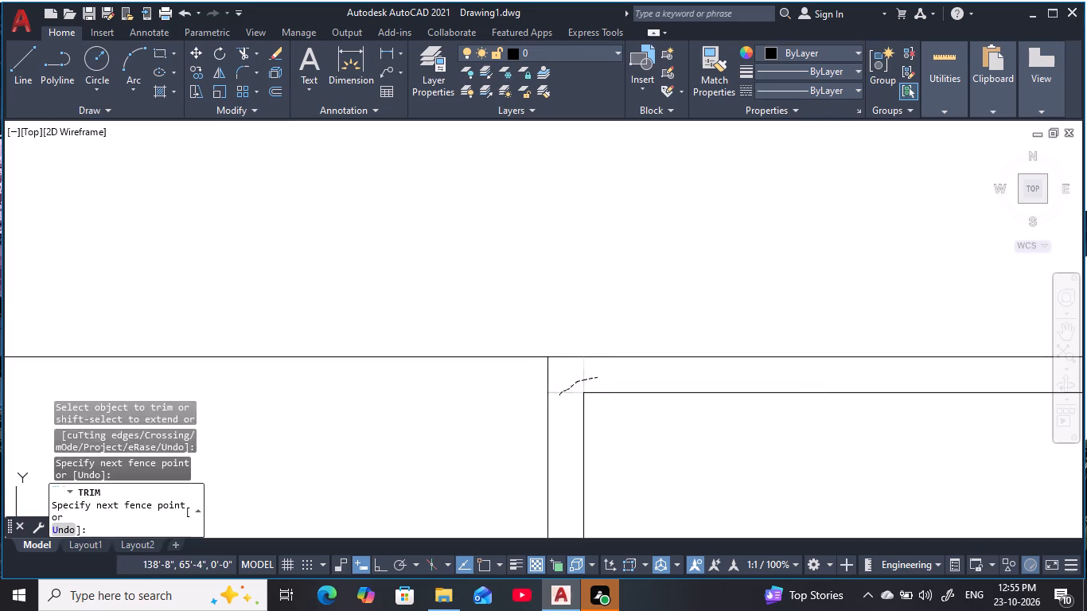
middle_click_drag(706, 427, 365, 442)
left_click_drag(797, 395, 824, 410)
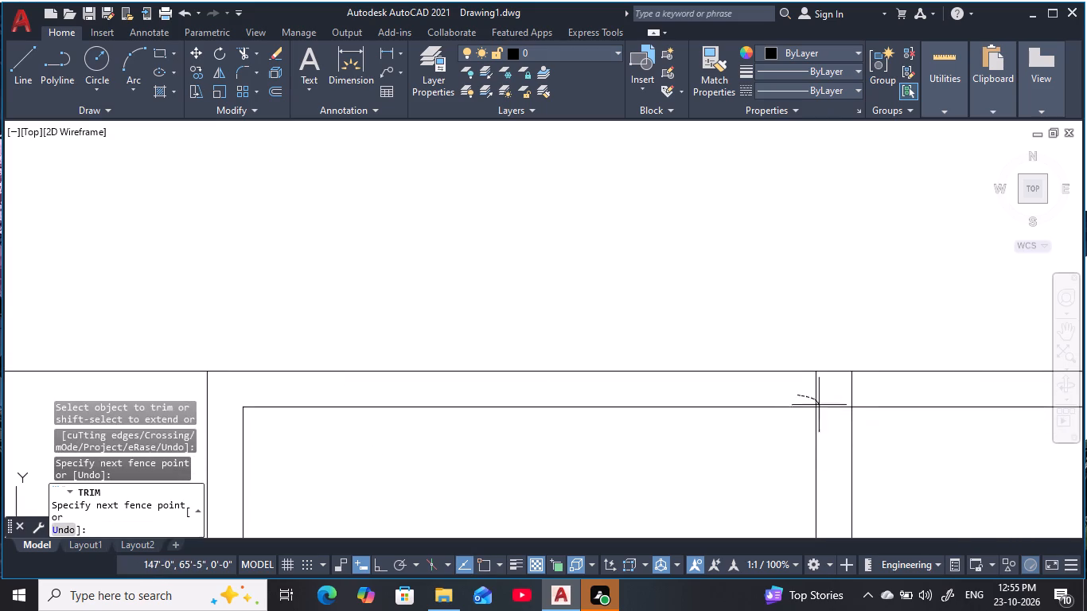
left_click_drag(824, 410, 837, 426)
left_click_drag(923, 419, 910, 398)
scroll(910, 436, "down", 6)
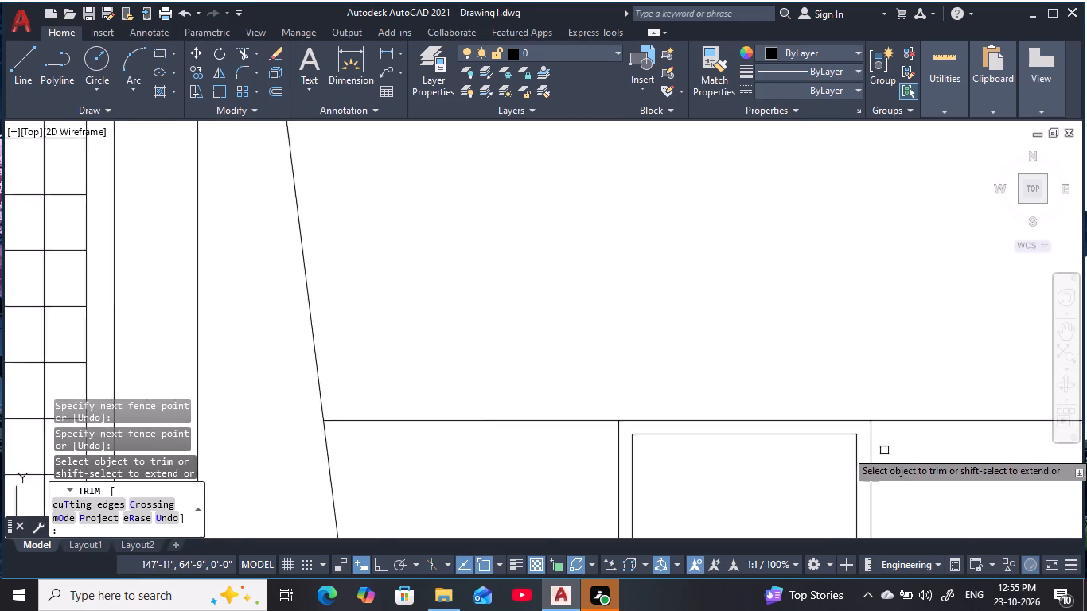
scroll(884, 450, "down", 1)
Trim the 9' high horizontal line on both sides of the door frame.
middle_click_drag(826, 473, 777, 349)
middle_click_drag(769, 397, 762, 416)
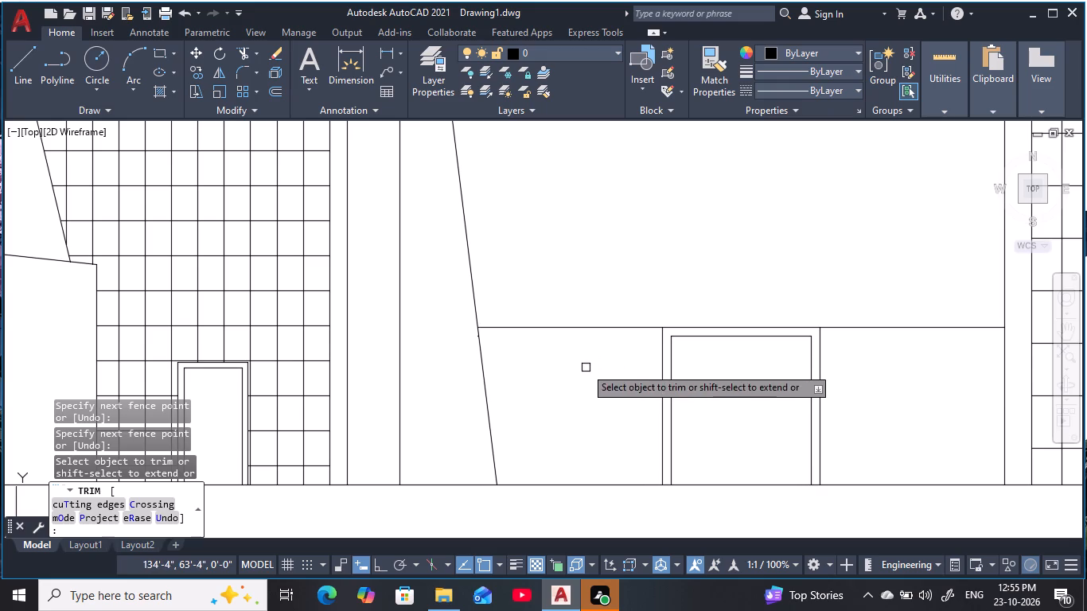
scroll(580, 368, "down", 1)
middle_click_drag(579, 371, 584, 400)
left_click_drag(584, 391, 574, 305)
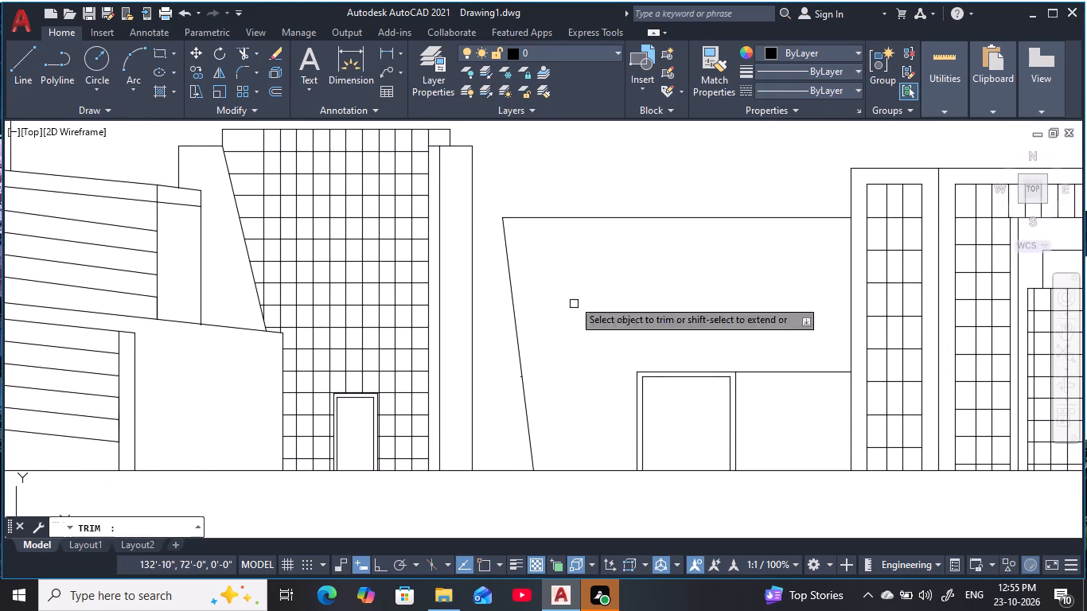
left_click_drag(797, 390, 786, 352)
scroll(777, 349, "down", 1)
middle_click_drag(773, 352, 766, 348)
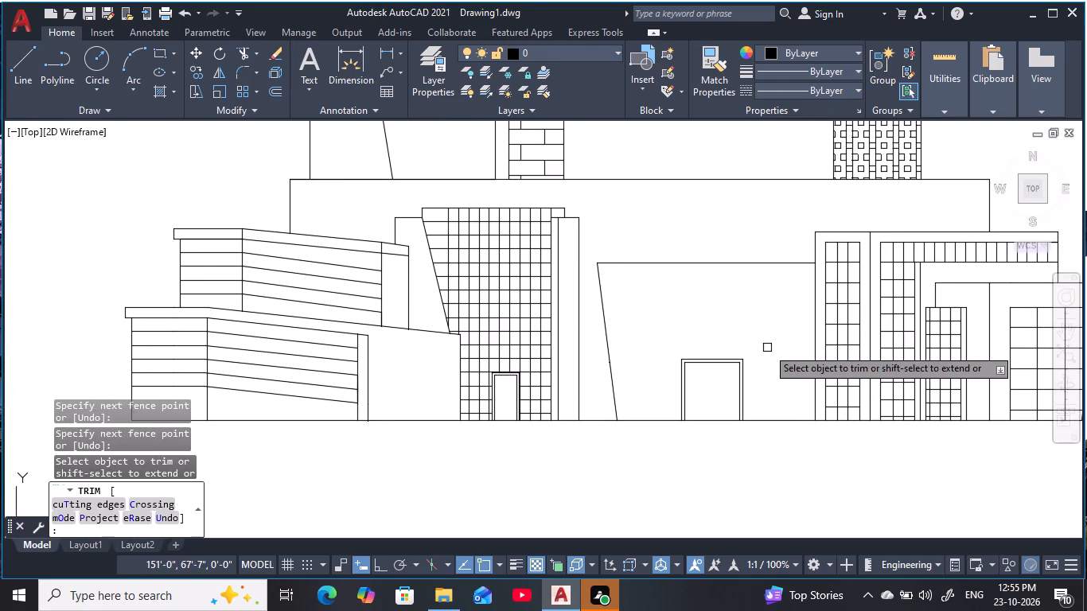
scroll(767, 348, "up", 1)
middle_click(767, 348)
scroll(764, 363, "up", 2)
key("Escape")
middle_click_drag(764, 363, 802, 295)
key("Escape")
key("Escape")
key("Escape")
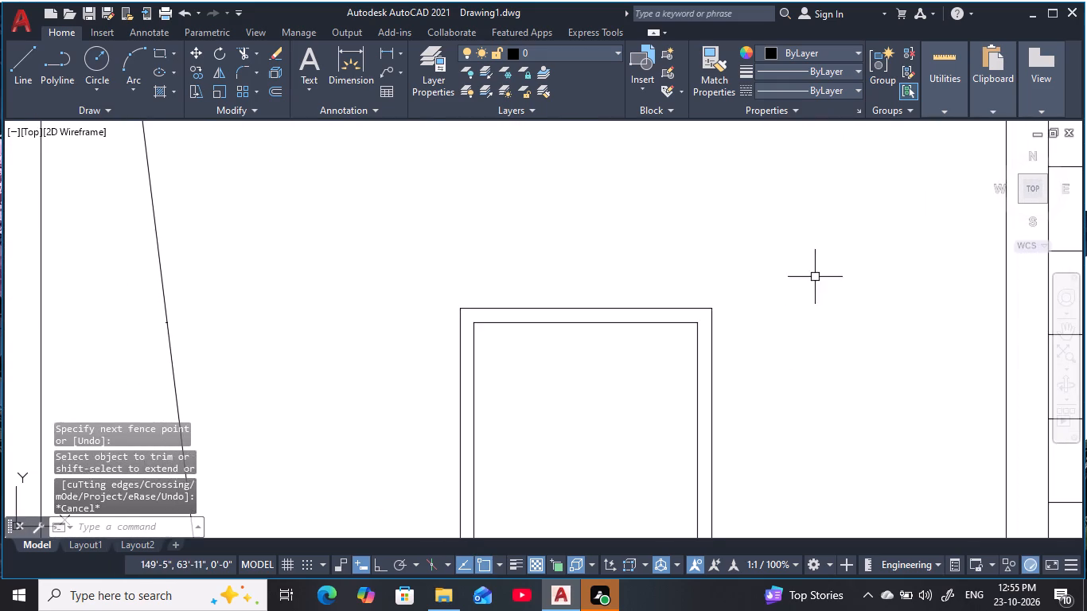
key("Escape")
Draw a vertical line from the midpoint of the inner door head down to the ground line, with Ortho on.
middle_click_drag(789, 330, 789, 261)
scroll(793, 247, "down", 1)
middle_click_drag(793, 251, 793, 276)
key("Escape")
key("l")
key("space")
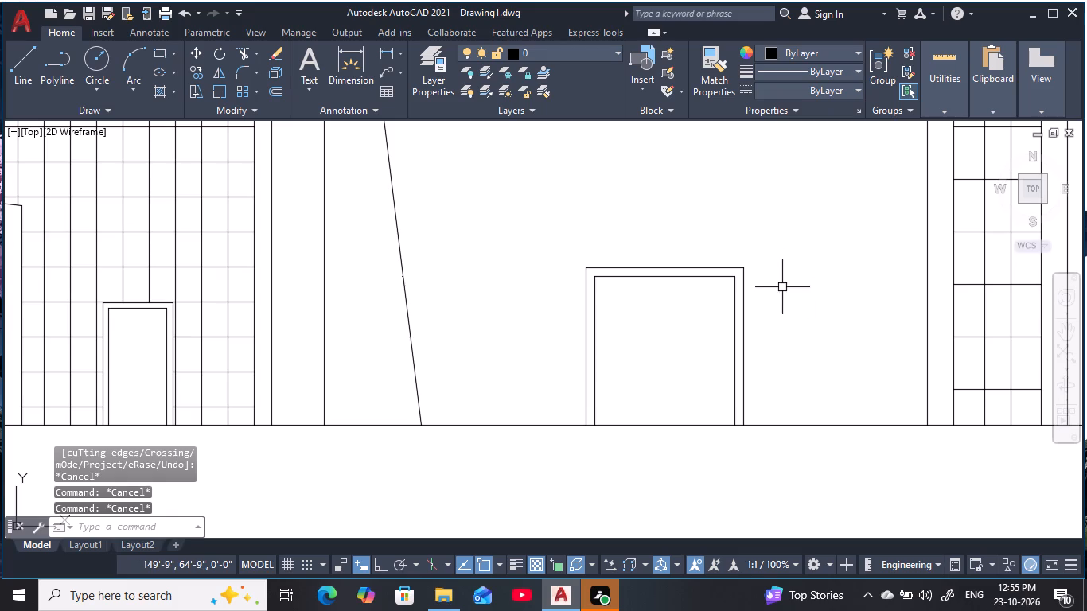
left_click(668, 280)
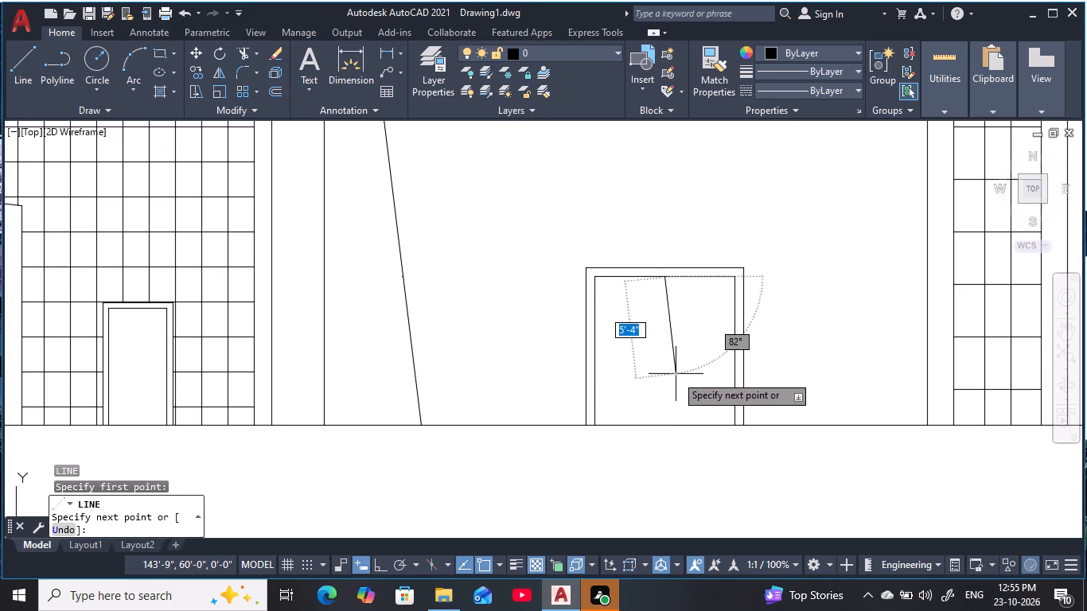
key("F8")
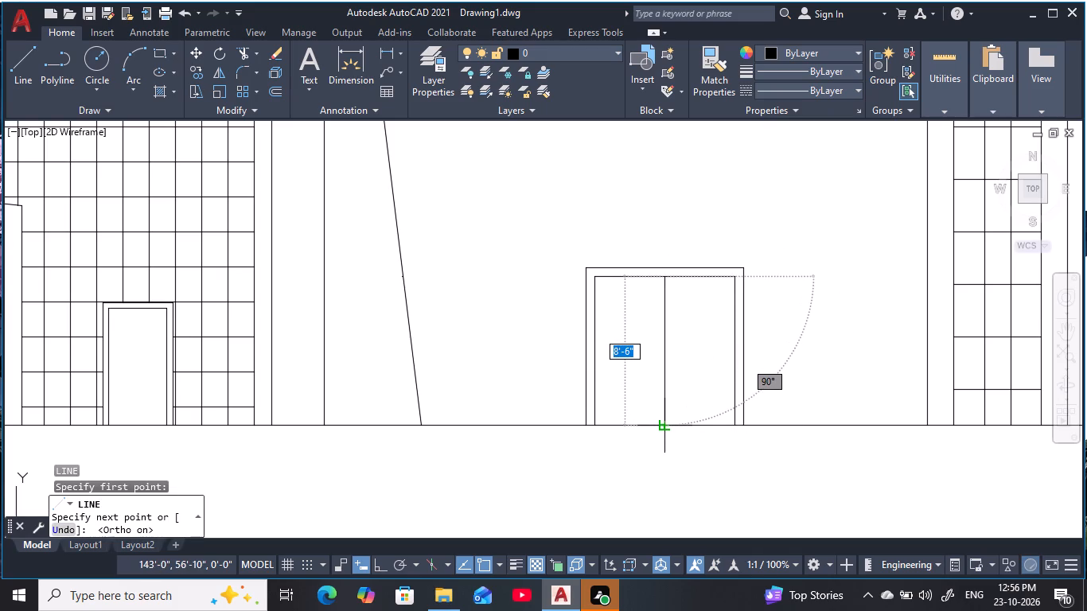
left_click(660, 427)
key("Escape")
key("Escape")
key("Escape")
Offset the door's vertical centre line by 2" to both sides.
middle_click_drag(645, 364, 649, 387)
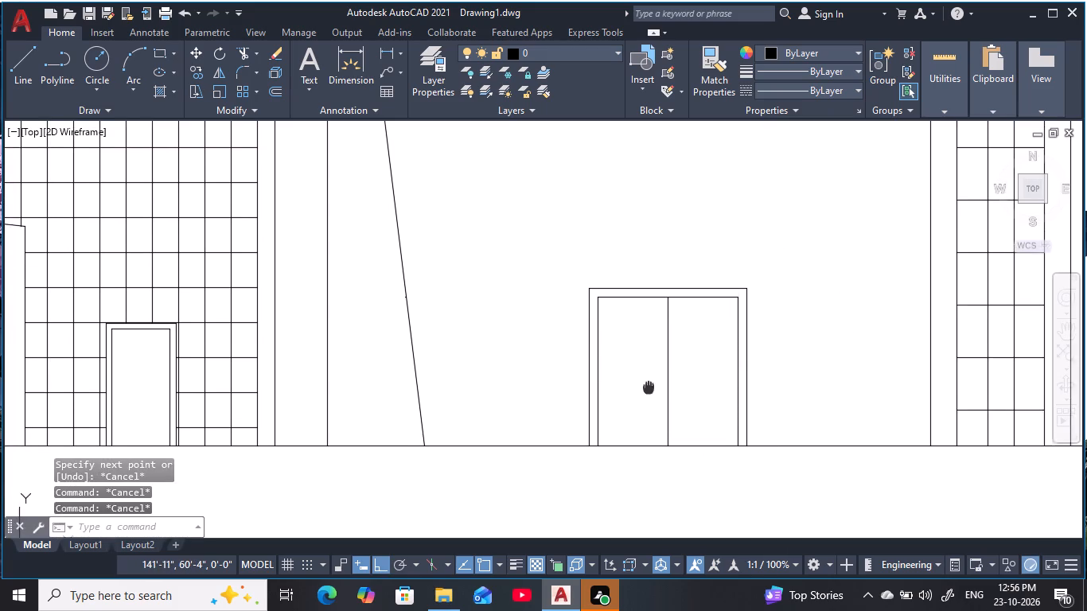
middle_click_drag(649, 387, 650, 390)
key("Escape")
key("Escape")
key("Escape")
key("Escape")
key("o")
key("space")
type("2")
key("space")
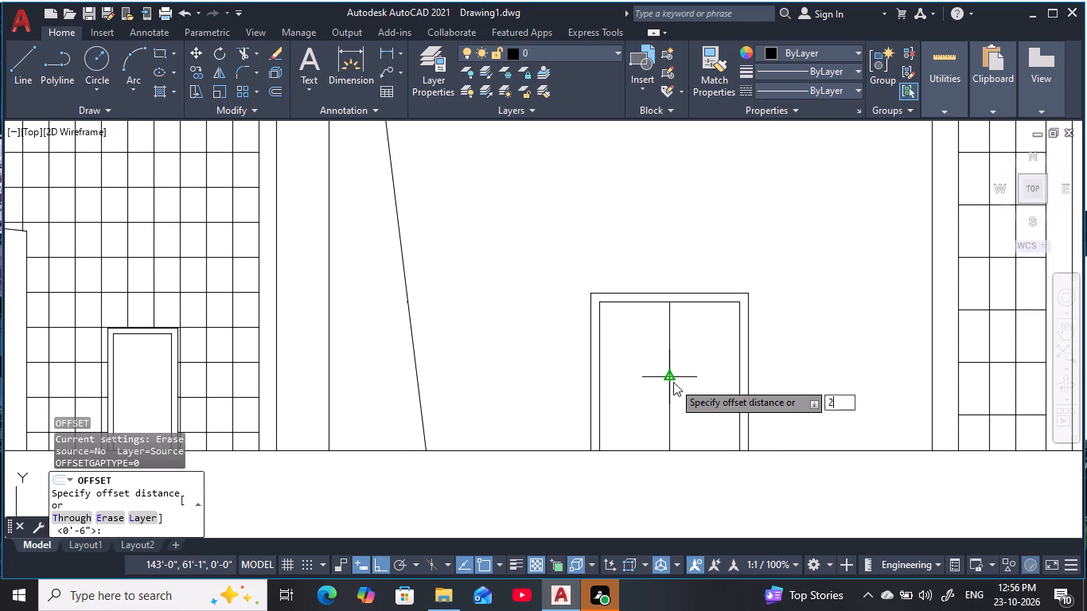
left_click(672, 389)
left_click(625, 416)
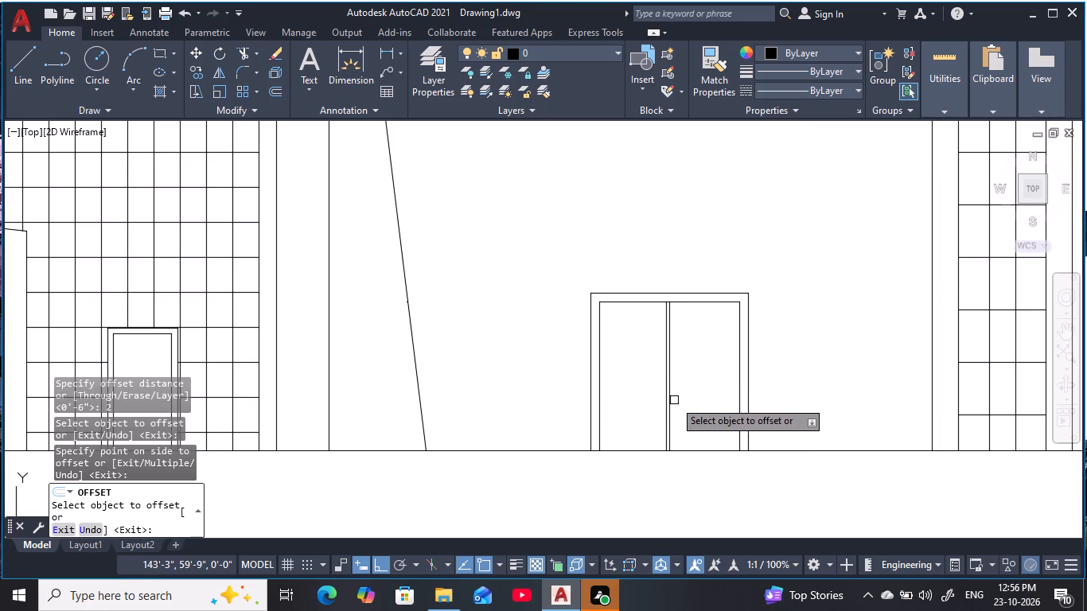
left_click(671, 405)
left_click(718, 403)
key("Escape")
key("Escape")
key("Escape")
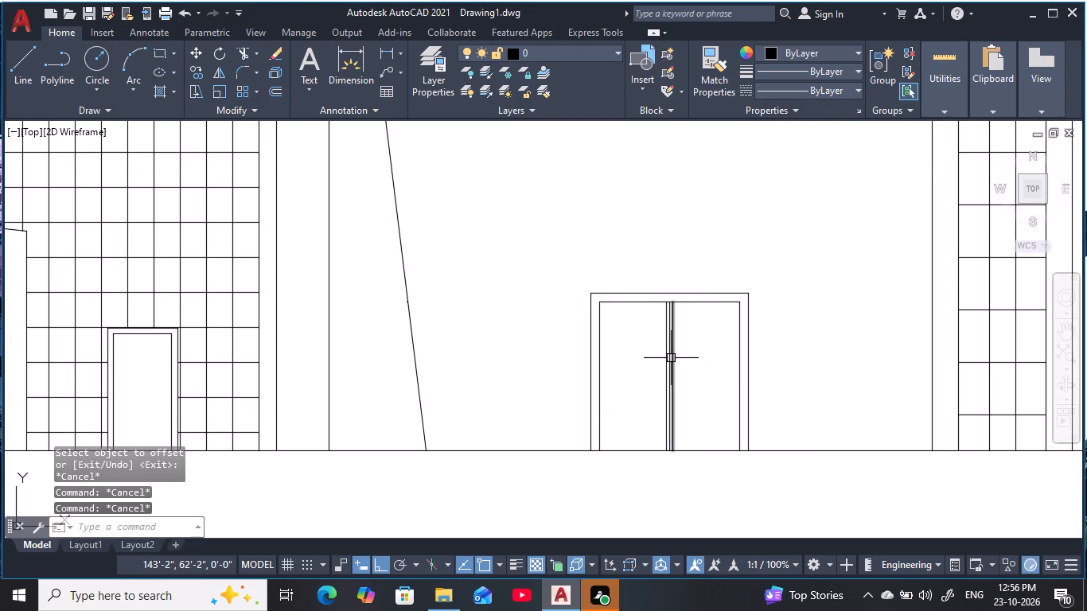
key("Escape")
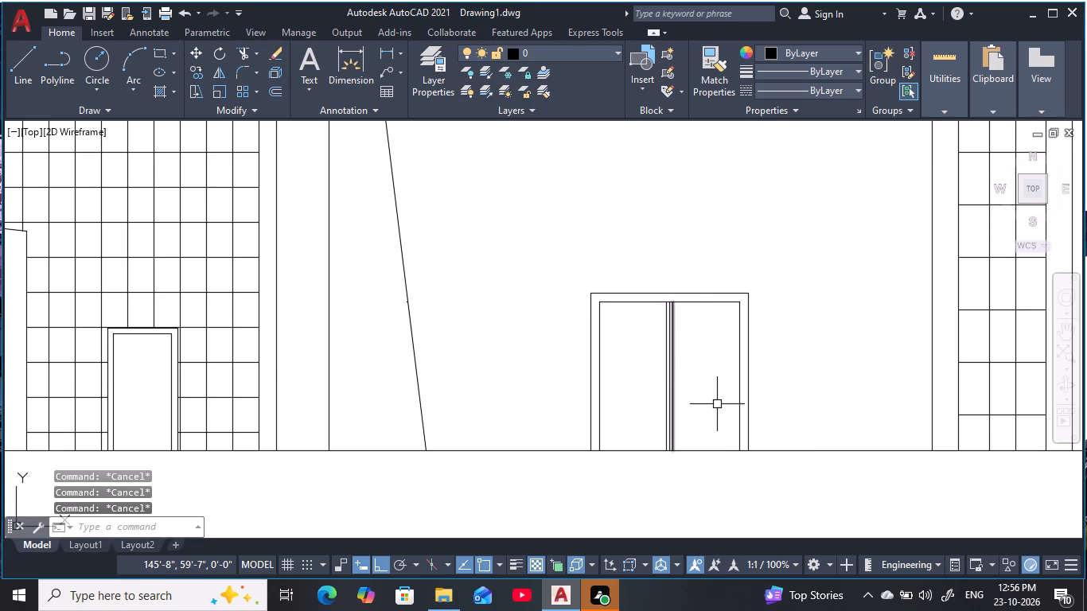
key("Escape")
Erase the door's middle centre line, leaving the two 2" offset lines.
scroll(699, 435, "down", 1)
middle_click_drag(754, 477, 770, 442)
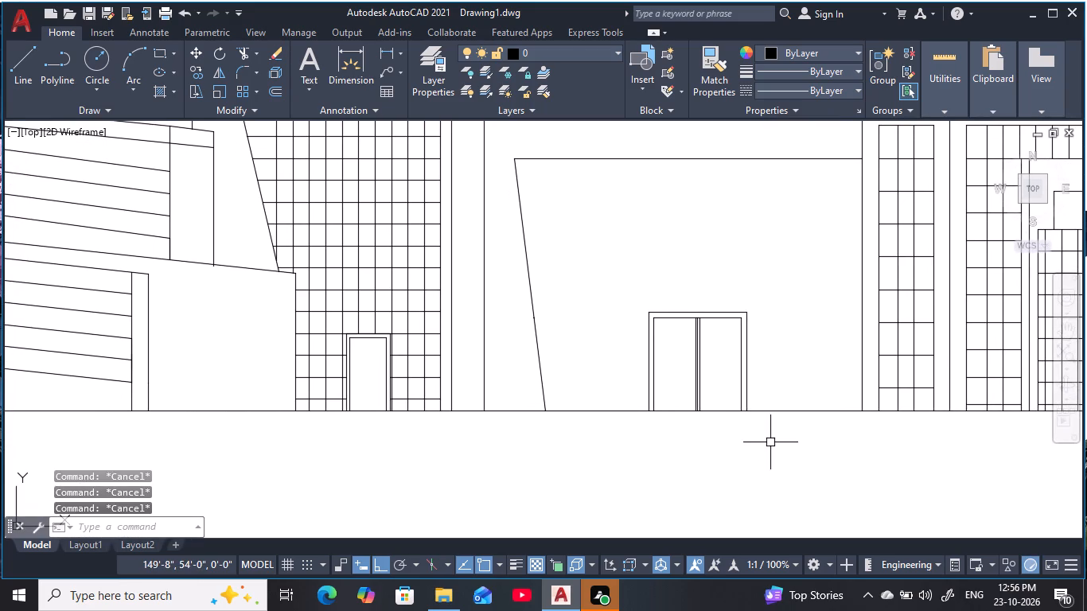
scroll(699, 389, "up", 3)
left_click(698, 386)
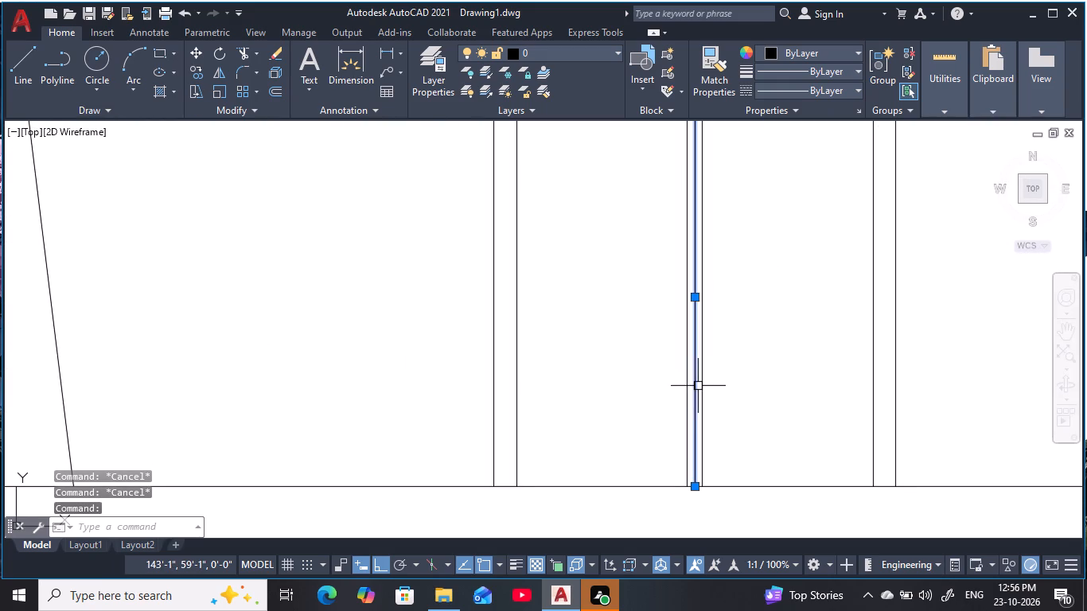
type("e")
key("space")
key("Escape")
key("Escape")
scroll(756, 408, "down", 2)
middle_click_drag(757, 410, 672, 446)
key("Escape")
scroll(679, 447, "down", 2)
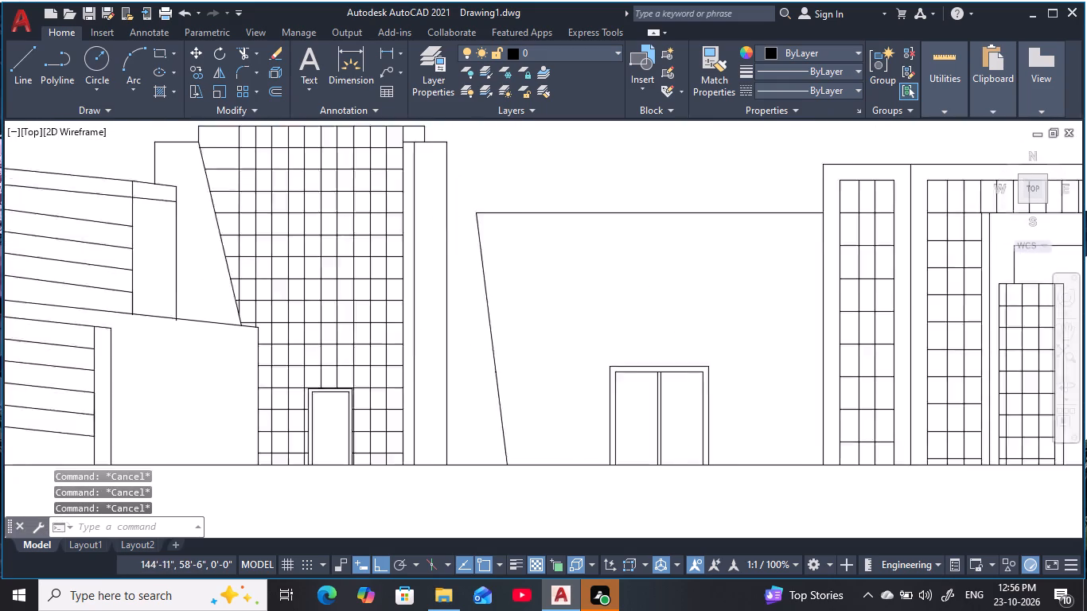
middle_click_drag(684, 448, 713, 440)
key("Escape")
scroll(714, 439, "up", 1)
middle_click_drag(714, 439, 715, 431)
key("Escape")
key("Escape")
key("Escape")
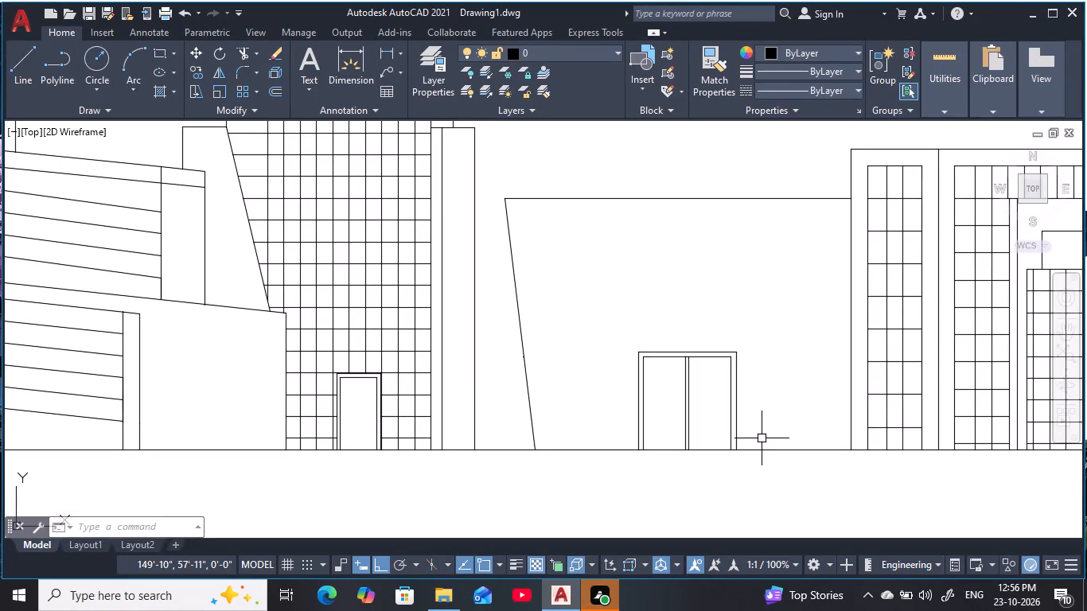
key("Escape")
key("Escape")
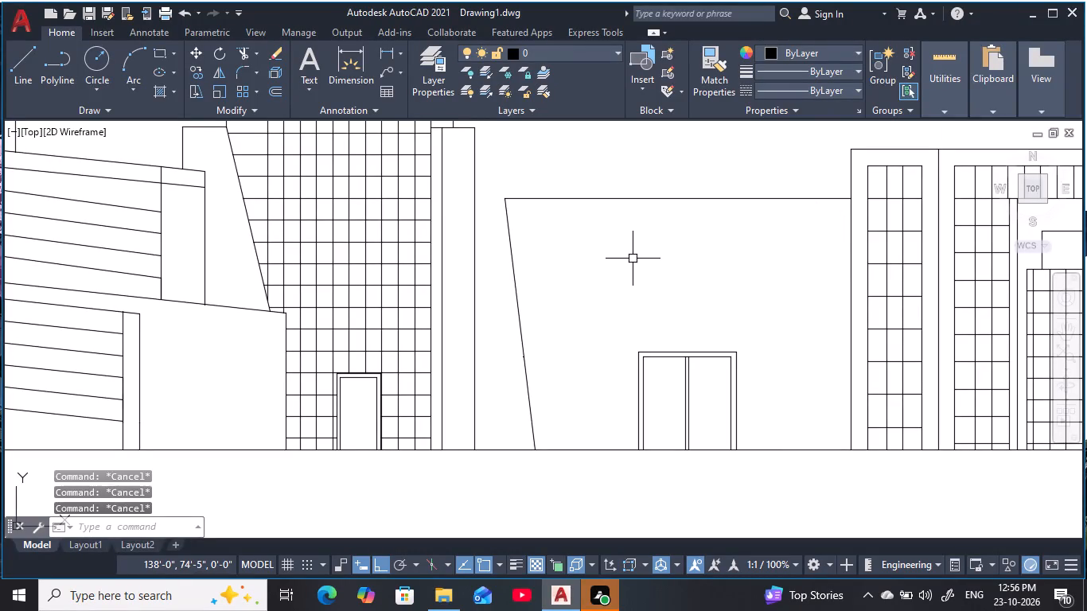
key("Escape")
Offset the top edge of the slant-sided block 2" downward.
type("o")
key("space")
type("2")
key("space")
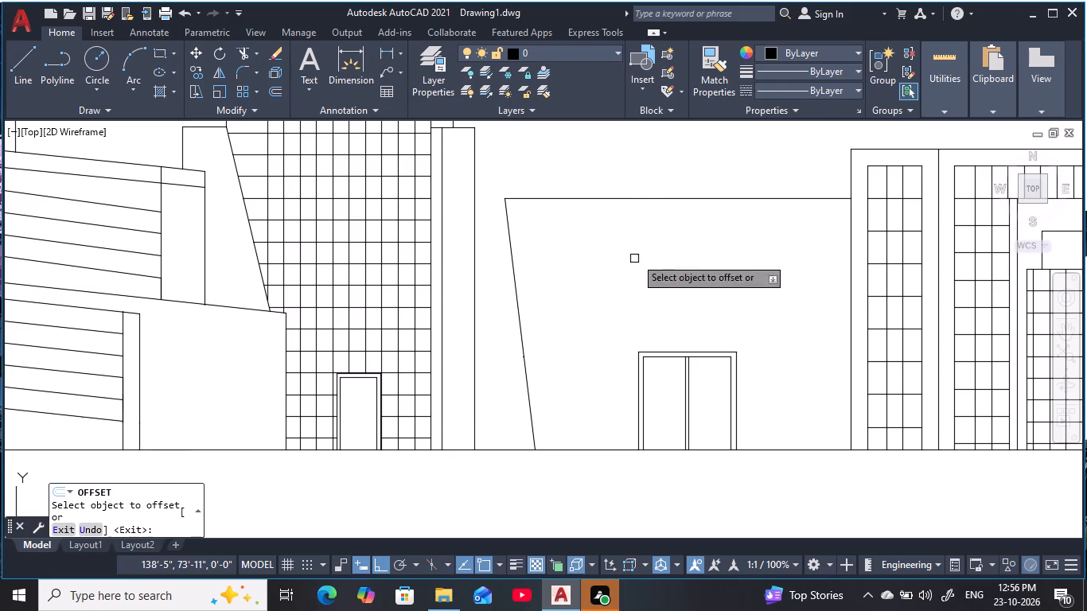
left_click(643, 200)
left_click(664, 267)
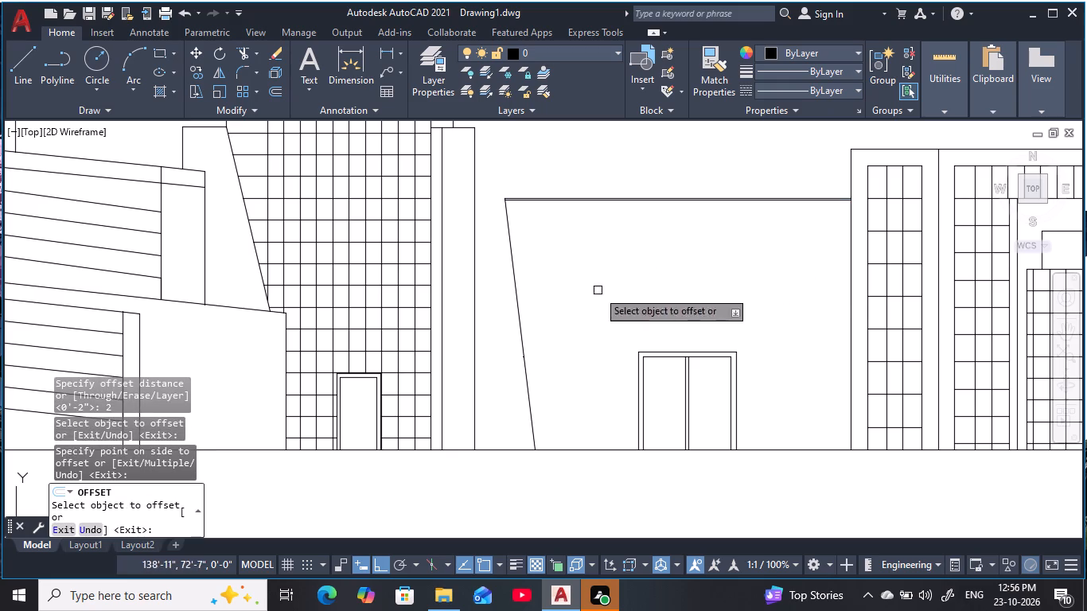
Offset the slanted side of the middle block 2" inward.
left_click(519, 331)
left_click(613, 317)
key("Escape")
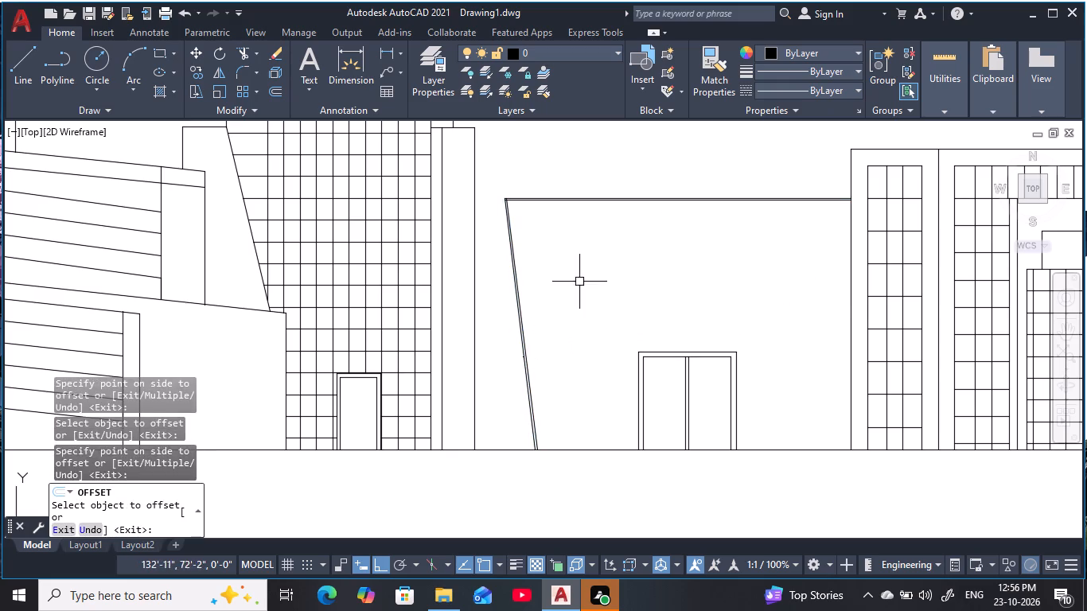
key("Escape")
key("Escape")
key("Escape")
Trim the overlapping ends of the 2" offset lines at the block's upper slanted corner to form a clean inner frame corner.
scroll(498, 204, "up", 5)
key("Escape")
middle_click_drag(518, 208, 501, 265)
scroll(503, 264, "up", 1)
key("Escape")
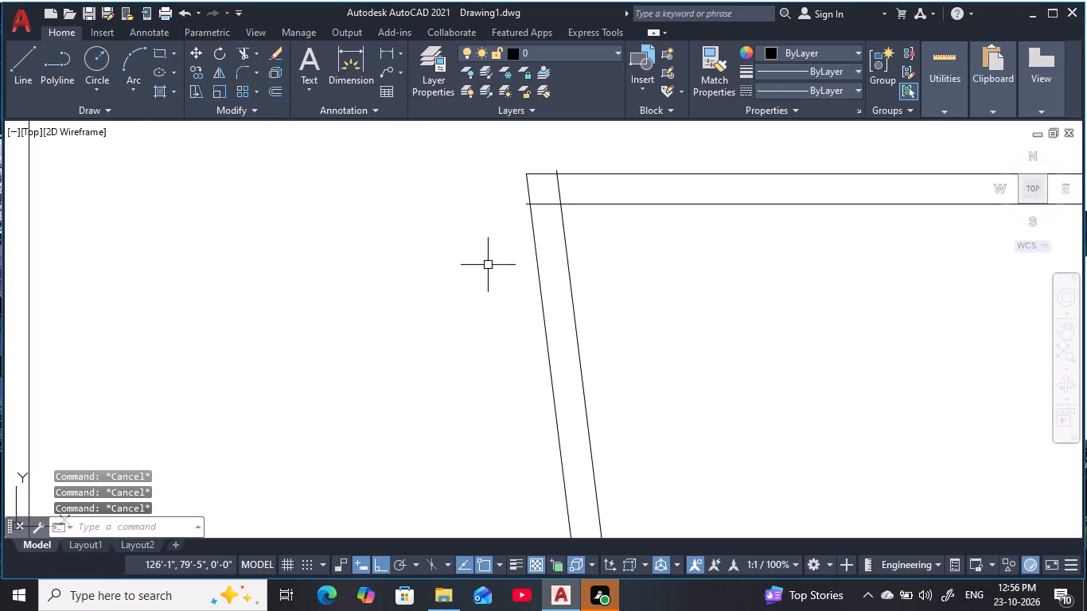
type("tr")
key("space")
scroll(550, 174, "up", 4)
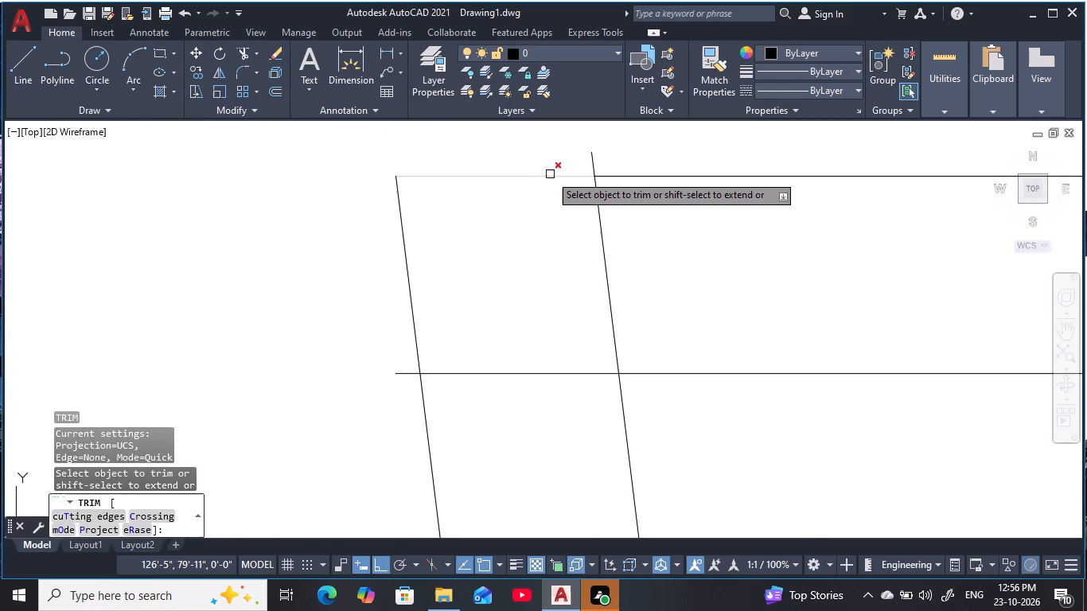
left_click(593, 161)
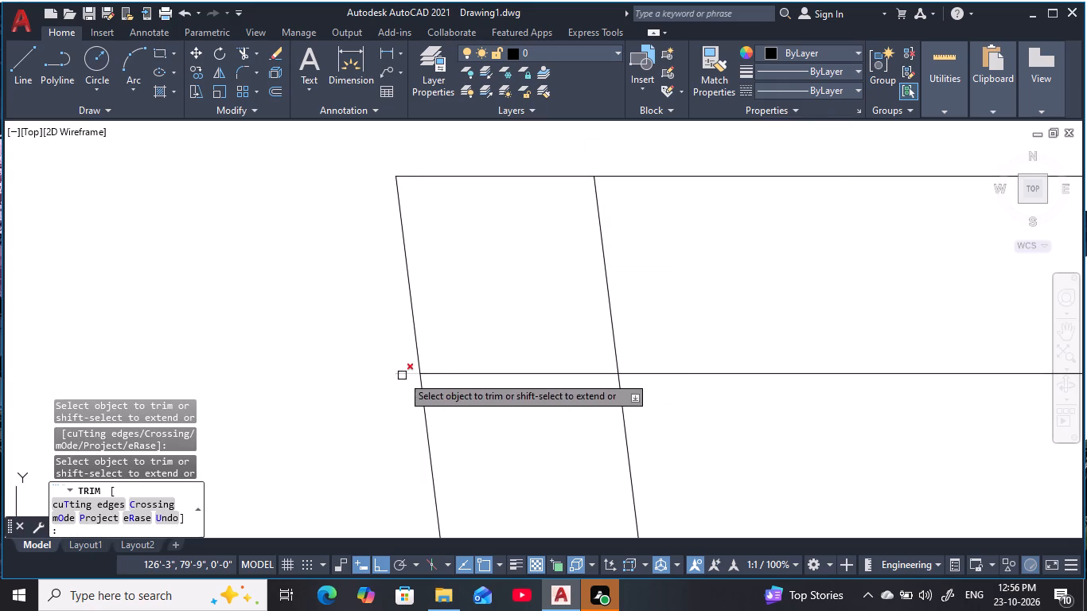
left_click(402, 376)
left_click_drag(652, 289, 537, 391)
scroll(768, 401, "down", 7)
middle_click_drag(769, 402, 758, 395)
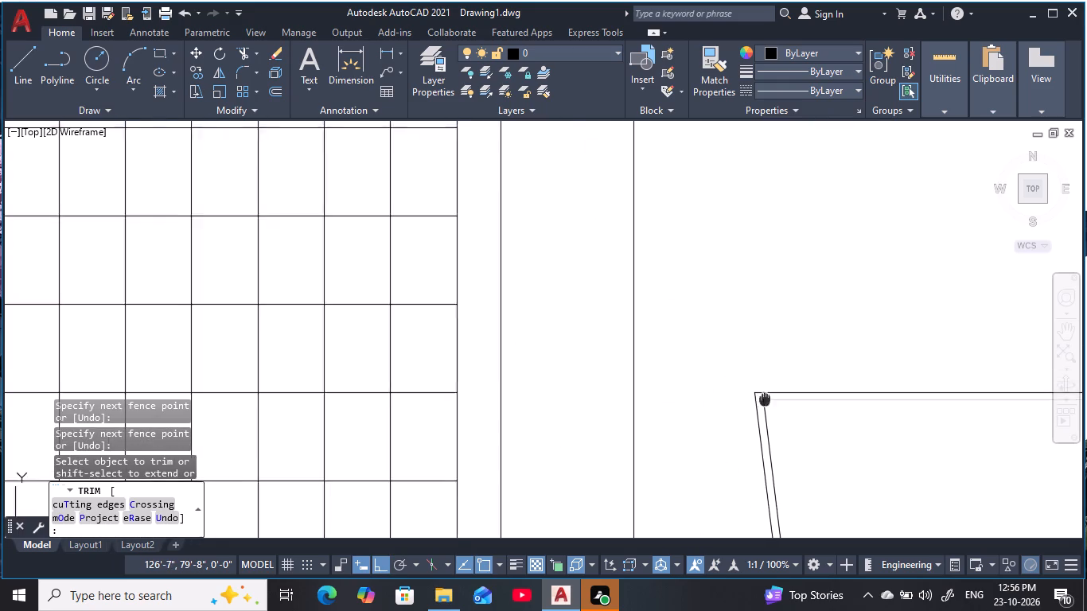
middle_click_drag(758, 395, 373, 320)
key("Escape")
key("Escape")
Examine the podium and the whole building elevation for parts still to be detailed.
middle_click_drag(855, 397, 543, 306)
scroll(543, 305, "down", 1)
scroll(677, 331, "down", 2)
middle_click_drag(737, 341, 590, 329)
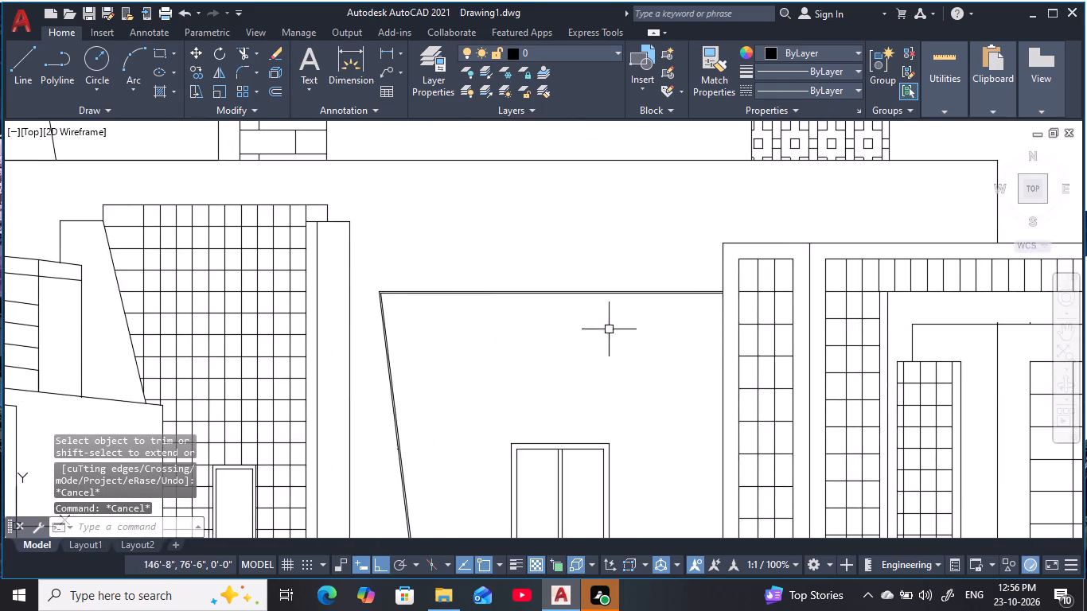
key("Escape")
middle_click_drag(642, 410, 674, 296)
scroll(670, 297, "down", 1)
middle_click_drag(668, 298, 690, 366)
key("Escape")
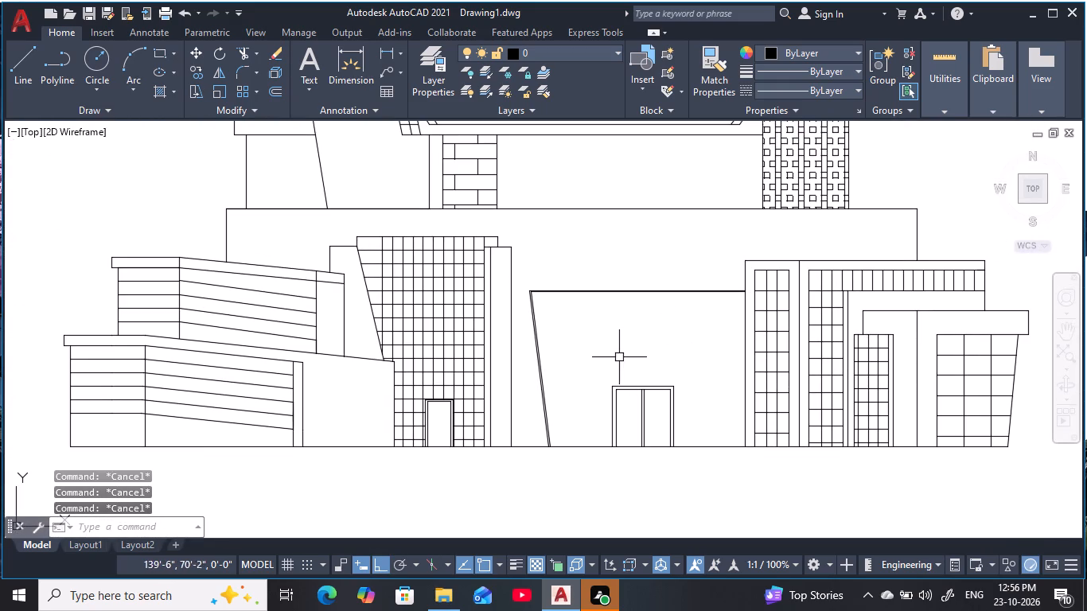
key("Escape")
key("Escape")
key("Escape")
key("Escape")
key("Escape")
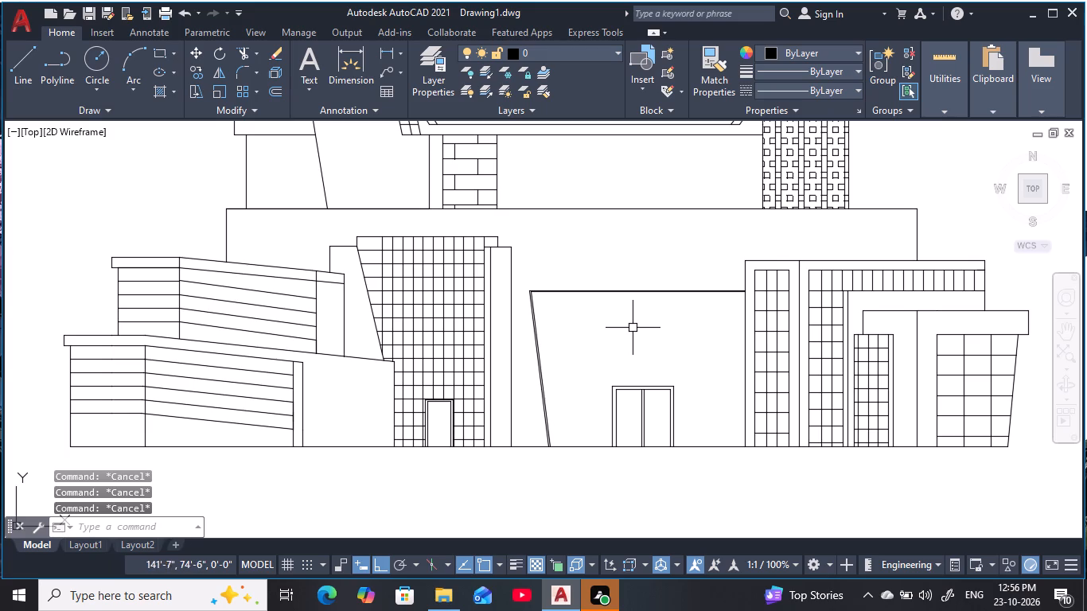
scroll(632, 330, "down", 1)
middle_click_drag(670, 357, 692, 372)
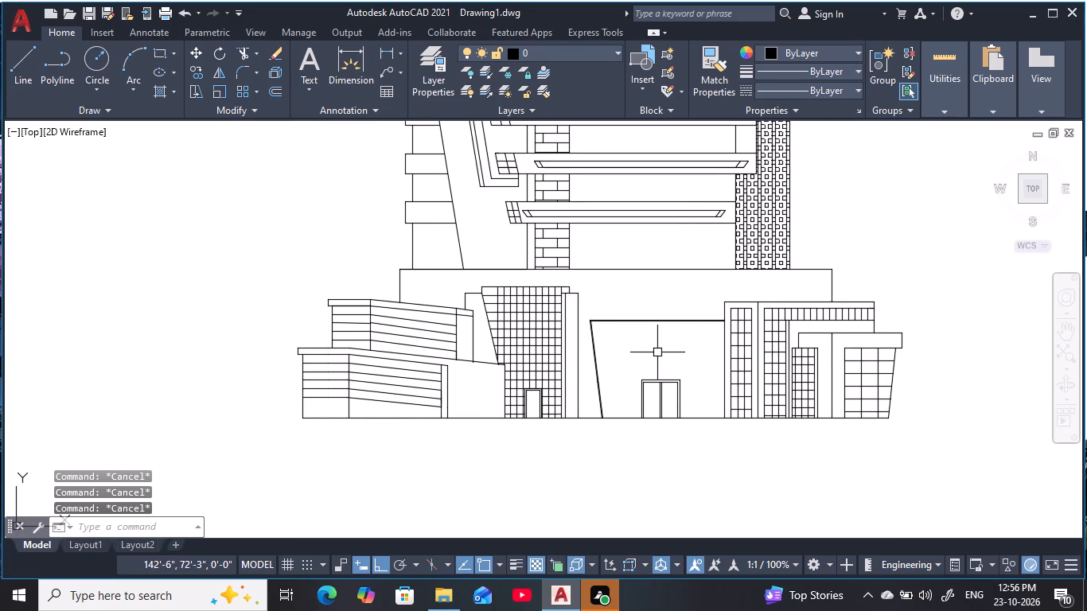
middle_click_drag(678, 365, 680, 414)
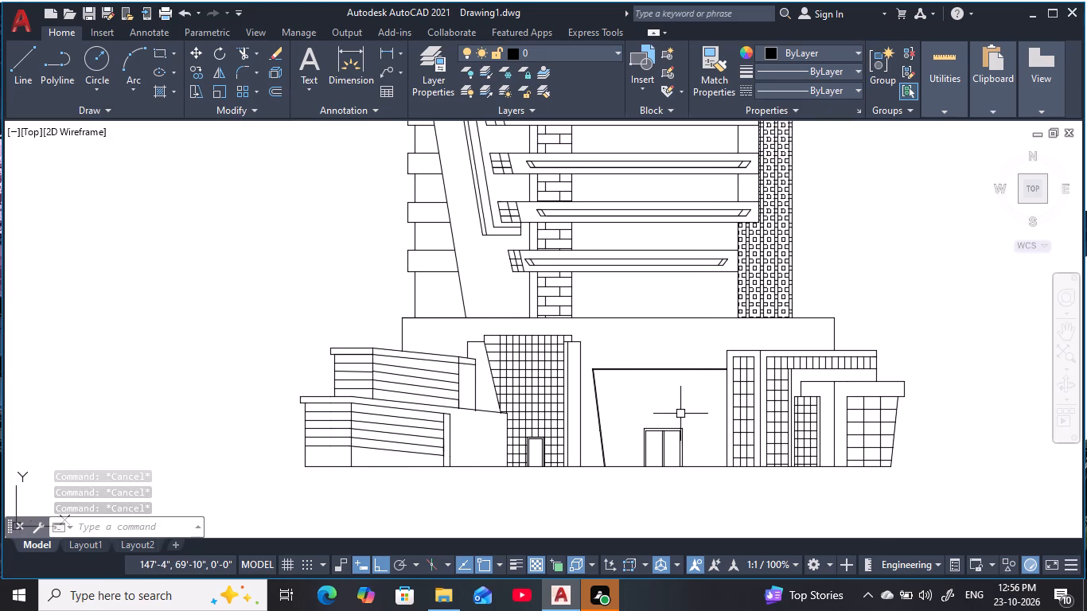
middle_click_drag(697, 417, 660, 407)
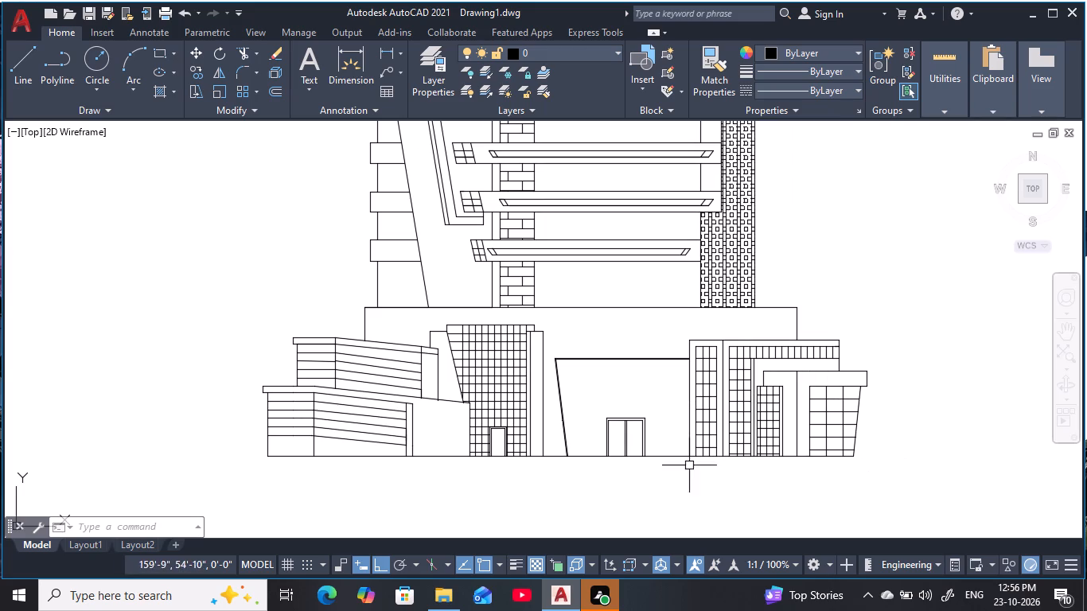
scroll(659, 415, "down", 1)
middle_click_drag(660, 422, 687, 496)
scroll(688, 496, "down", 1)
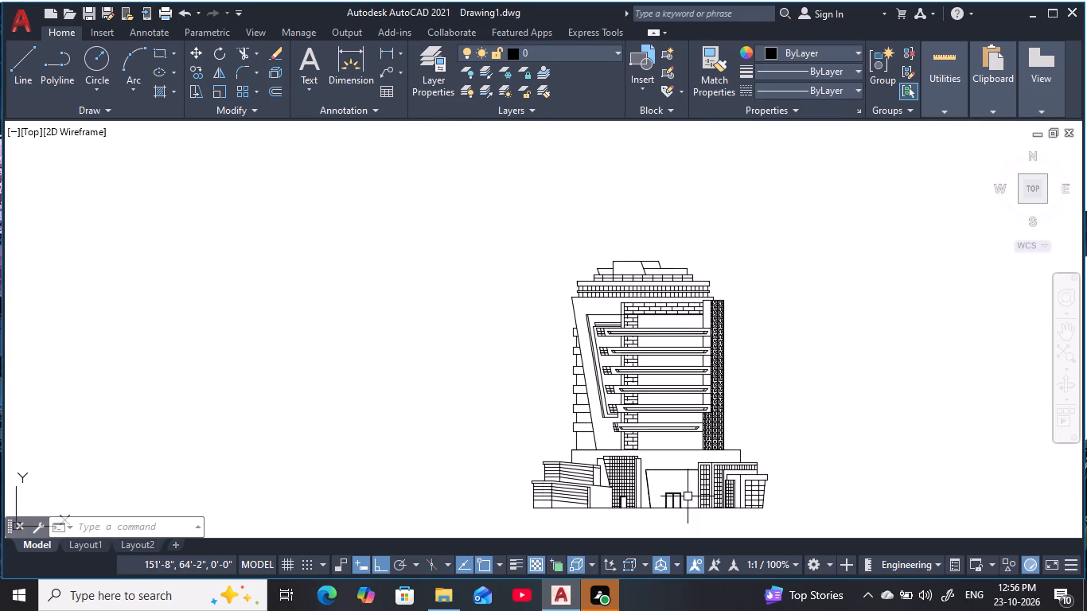
middle_click_drag(688, 496, 686, 481)
scroll(686, 481, "up", 1)
middle_click_drag(695, 492, 714, 503)
key("Escape")
key("Escape")
key("Escape")
key("Escape")
key("Escape")
key("Escape")
key("Escape")
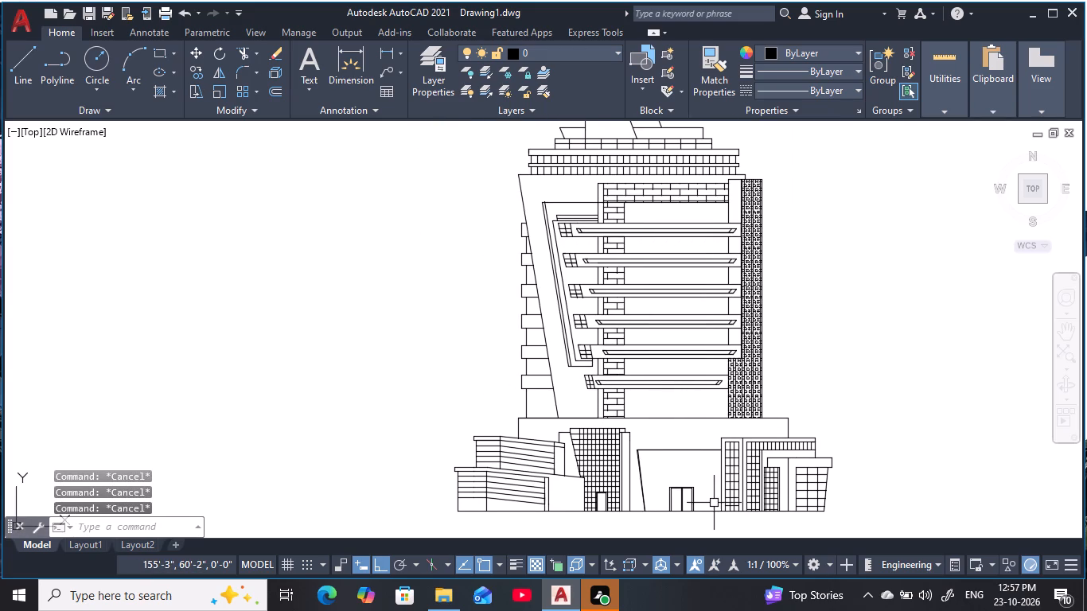
key("Escape")
key("Escape")
key("Escape")
key("Escape")
key("Escape")
key("Escape")
key("Escape")
key("Escape")
key("Escape")
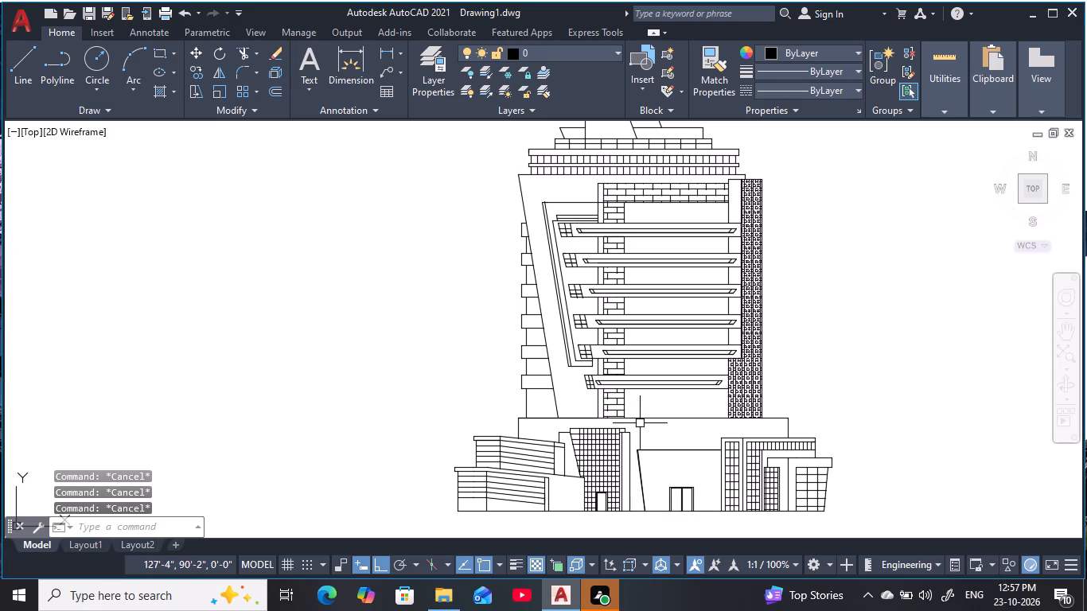
key("Escape")
key("Escape")
key("Escape")
key("Escape")
key("Escape")
key("Escape")
middle_click_drag(756, 427, 709, 426)
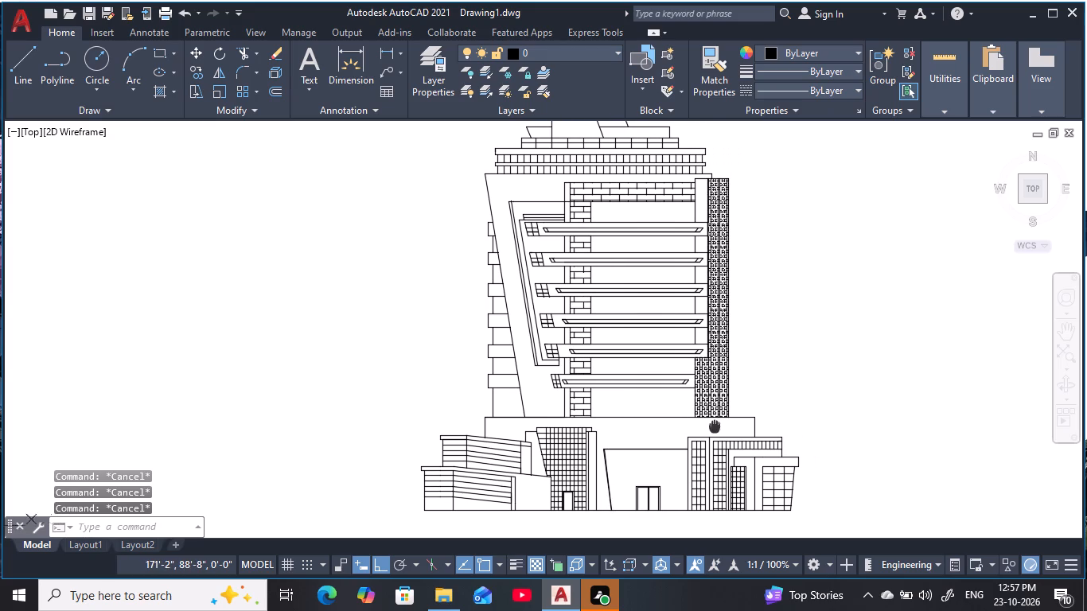
middle_click_drag(709, 426, 692, 425)
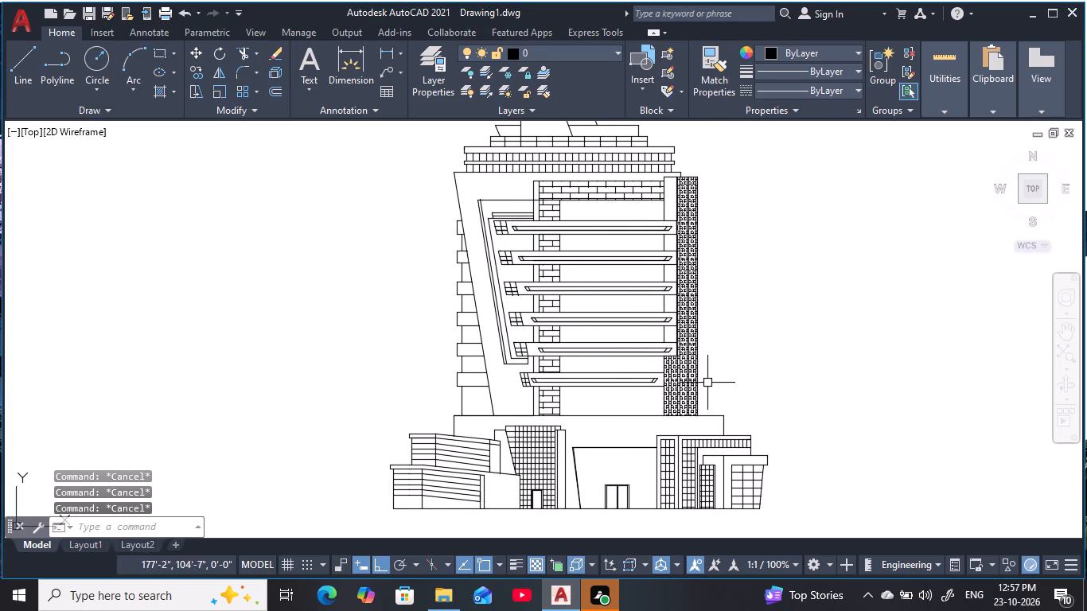
Draw a box outline below the patterned column's base, about 3'-1" deep and 12'-9" wide, ending at the column's left edge.
scroll(712, 386, "up", 1)
middle_click_drag(712, 386, 746, 355)
scroll(750, 373, "up", 2)
middle_click_drag(750, 375, 780, 357)
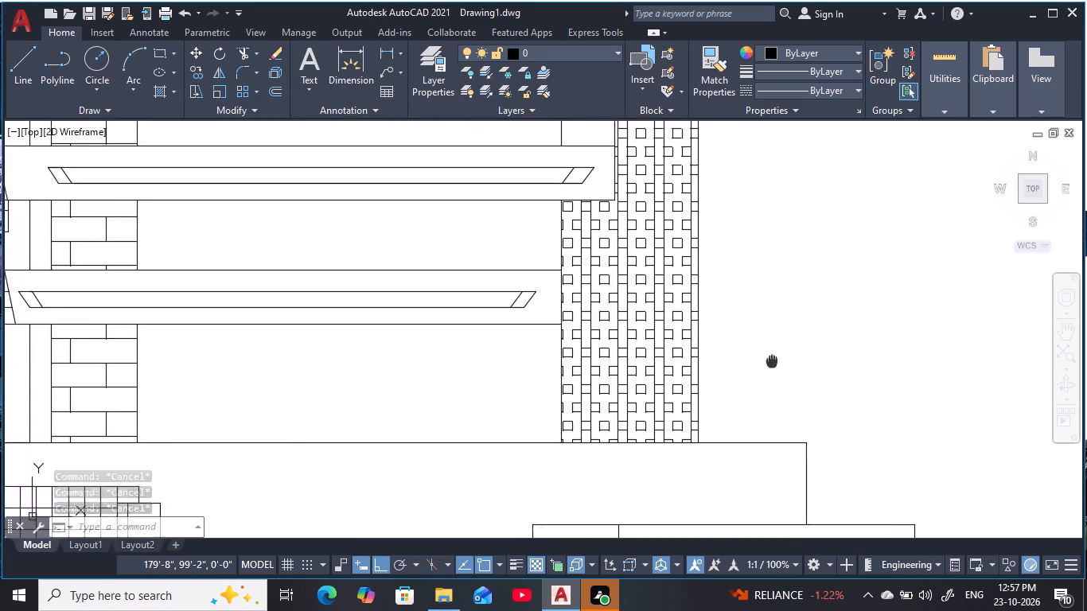
middle_click_drag(780, 357, 828, 329)
key("Escape")
key("Escape")
key("l")
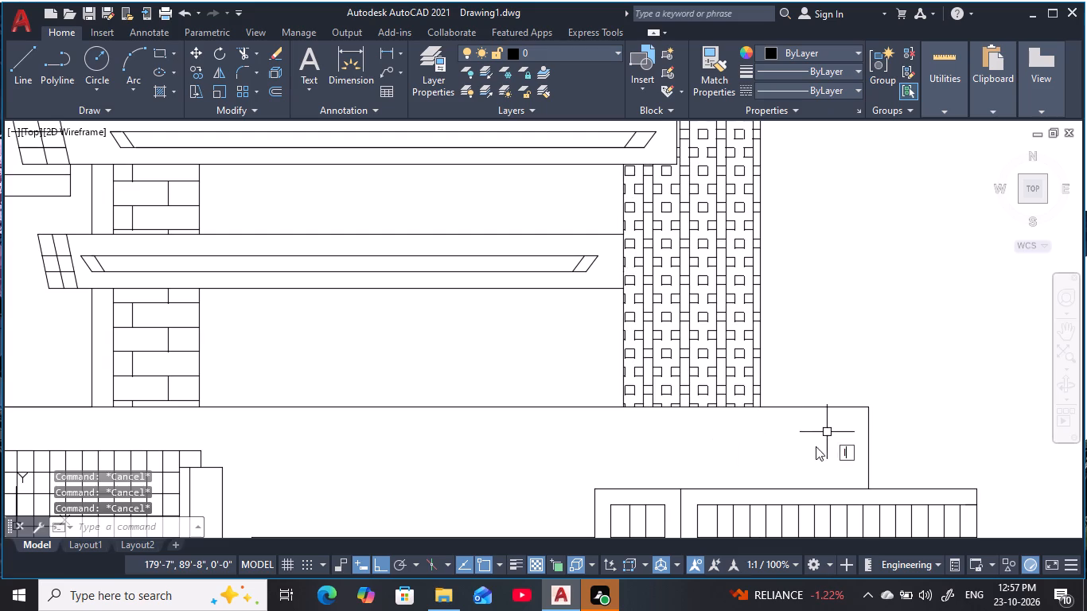
key("space")
left_click(760, 409)
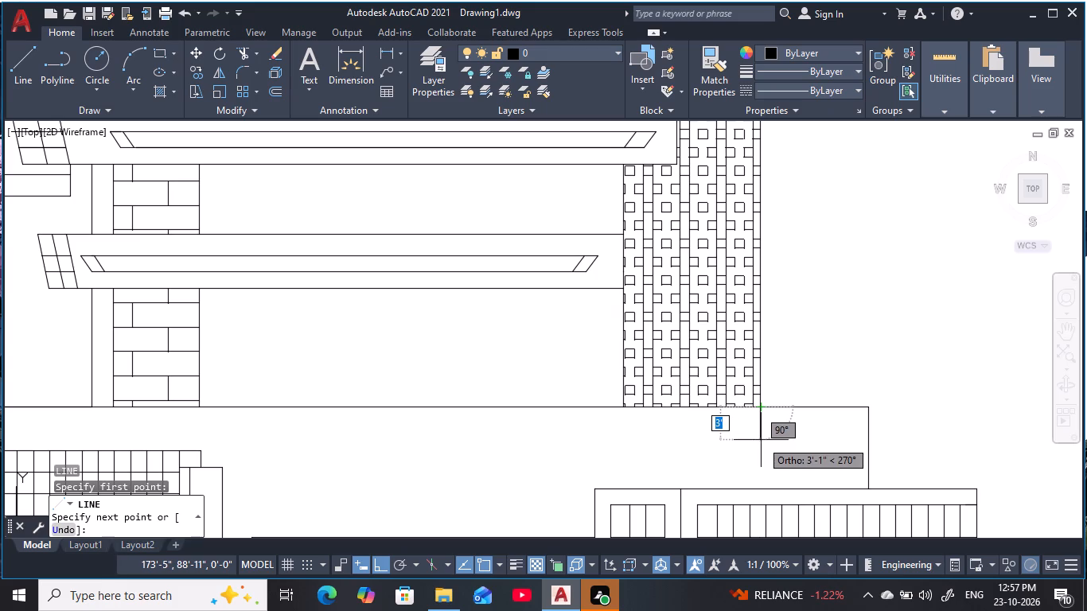
left_click(761, 440)
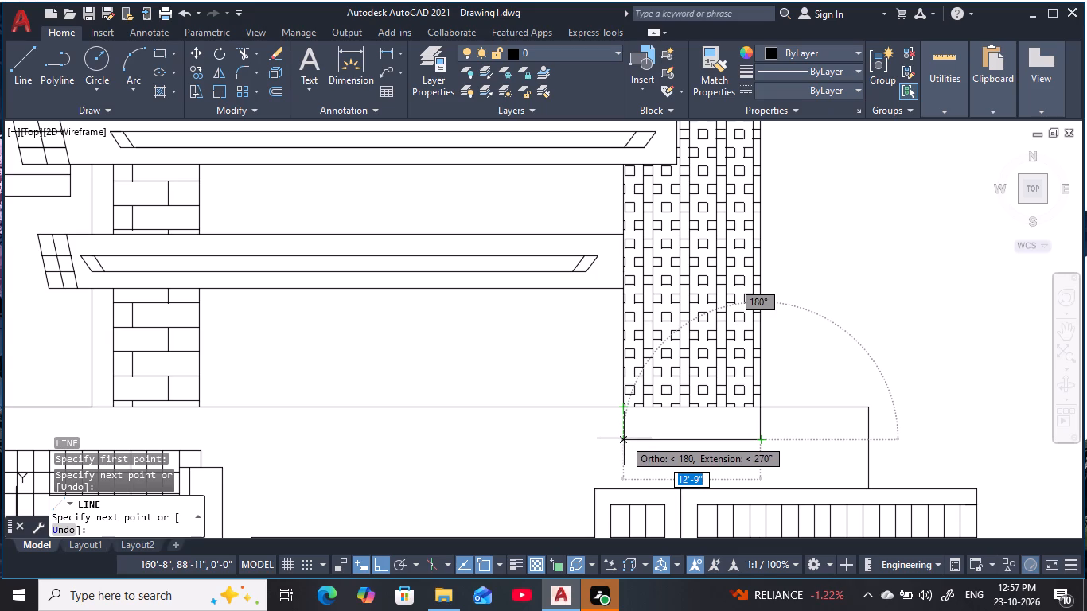
left_click(624, 438)
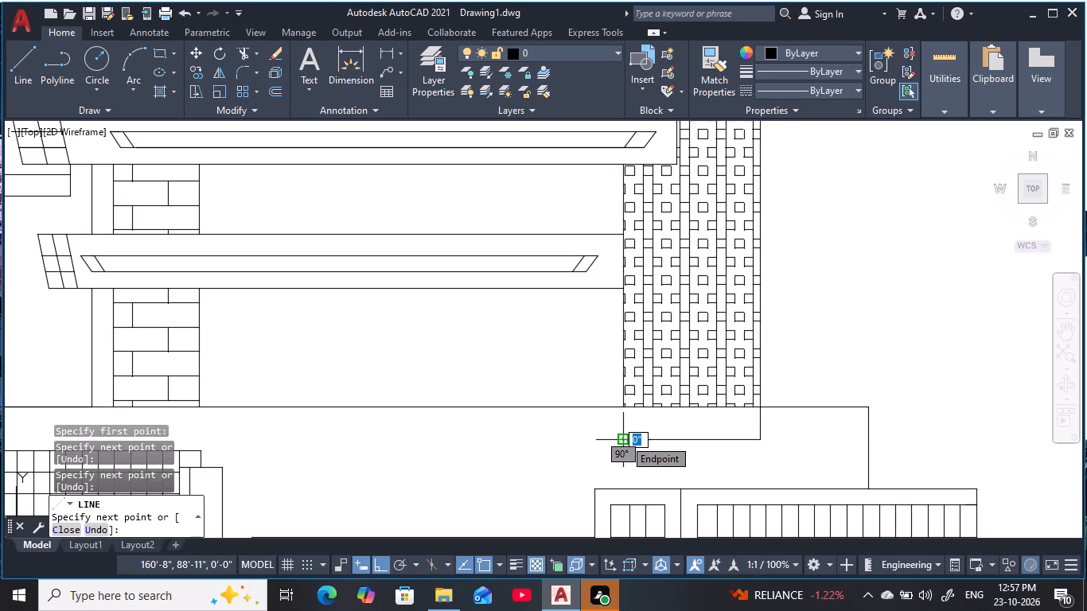
left_click(621, 404)
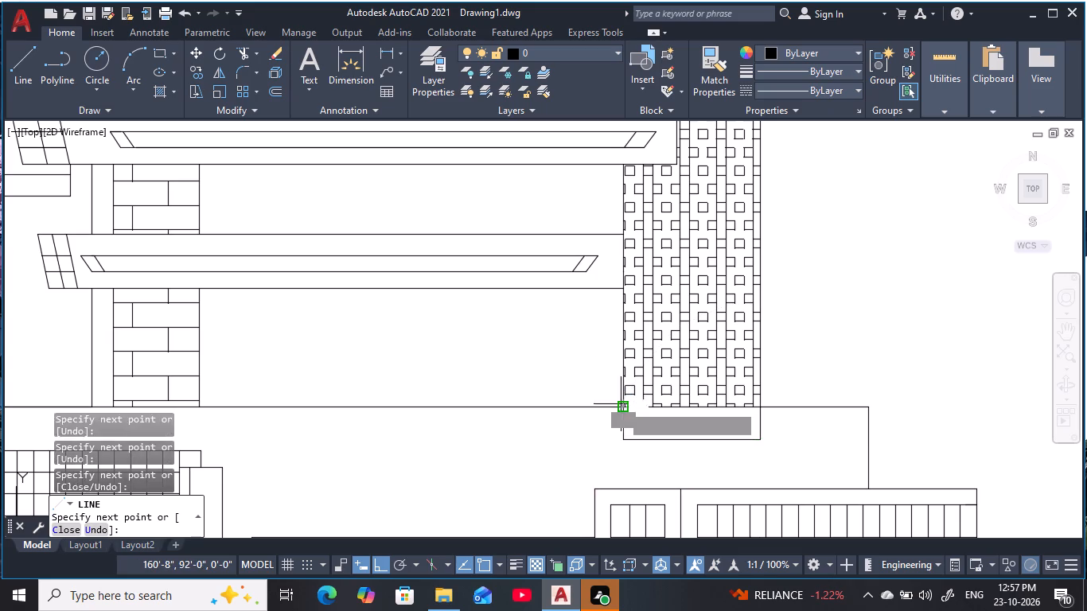
key("Escape")
key("Escape")
key("Escape")
key("Escape")
Offset the new box's bottom edge and left side 9" outward.
middle_click_drag(604, 445, 596, 446)
key("Escape")
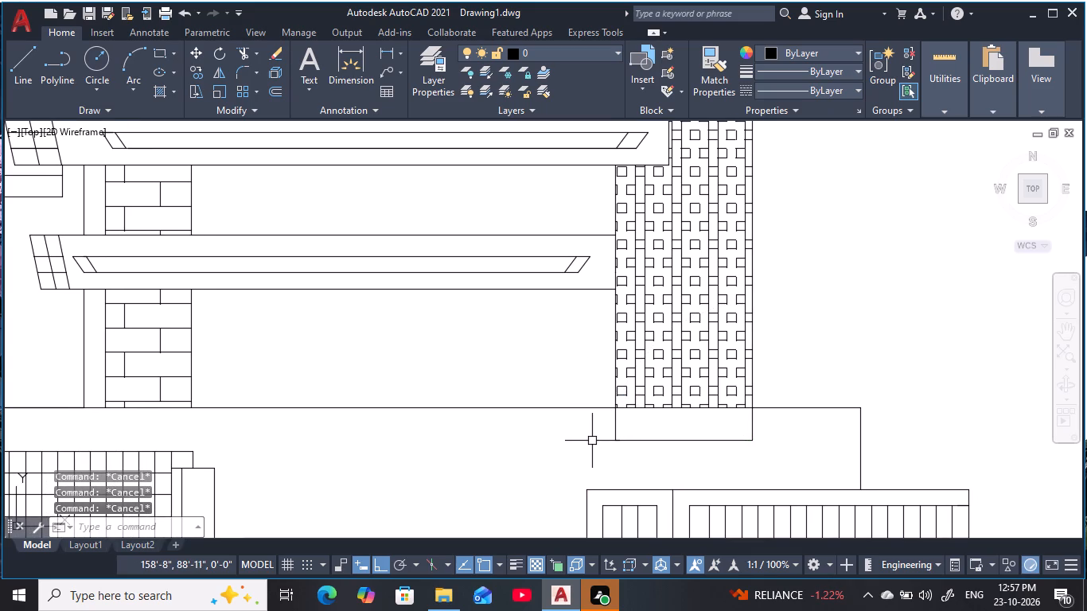
type("o")
key("space")
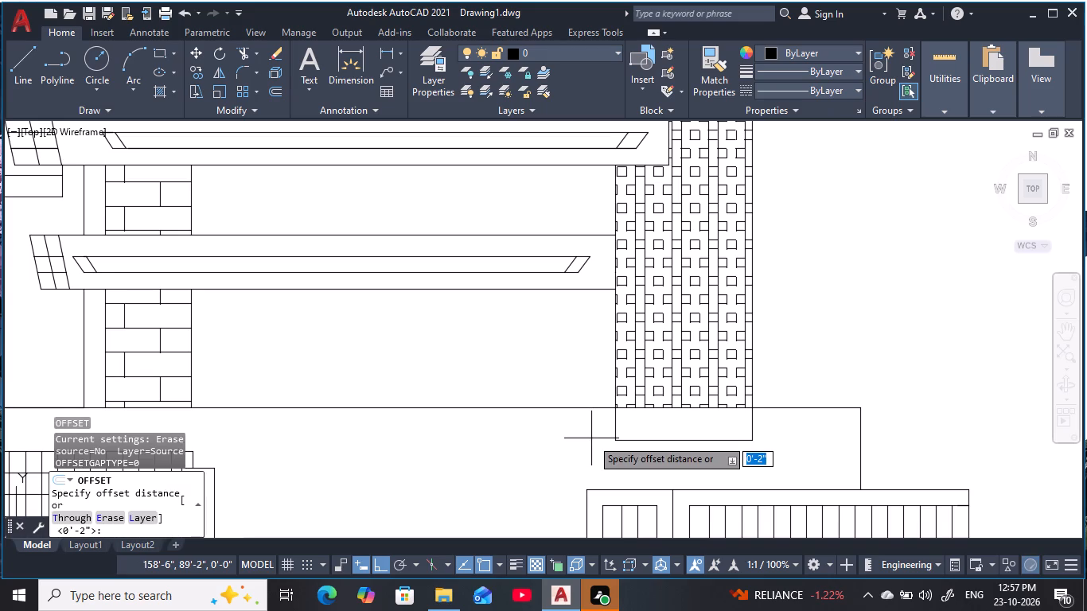
type("9")
key("space")
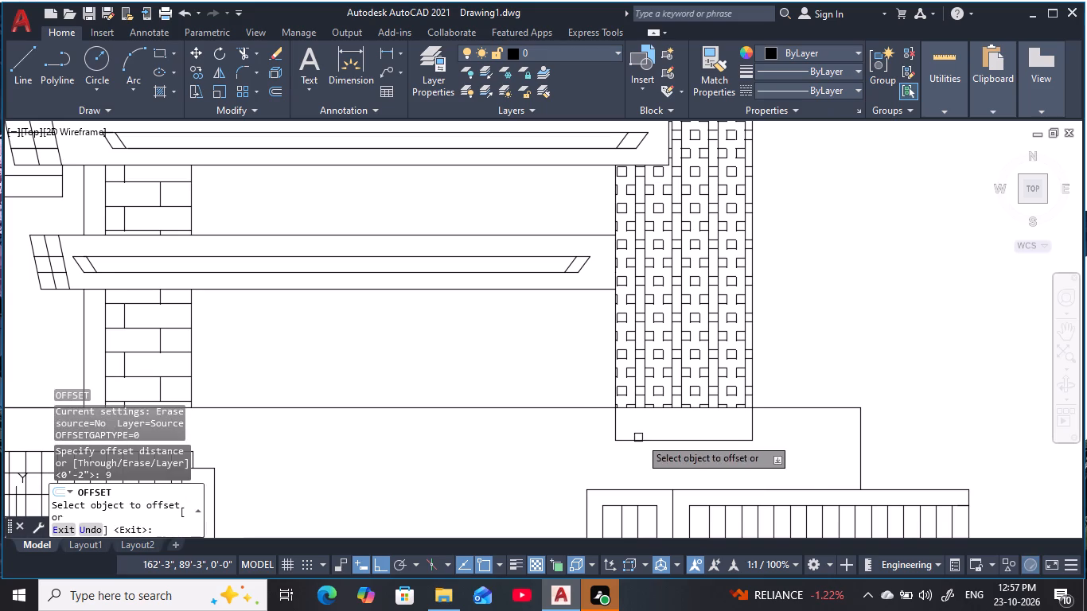
left_click(642, 439)
left_click(635, 477)
left_click(616, 424)
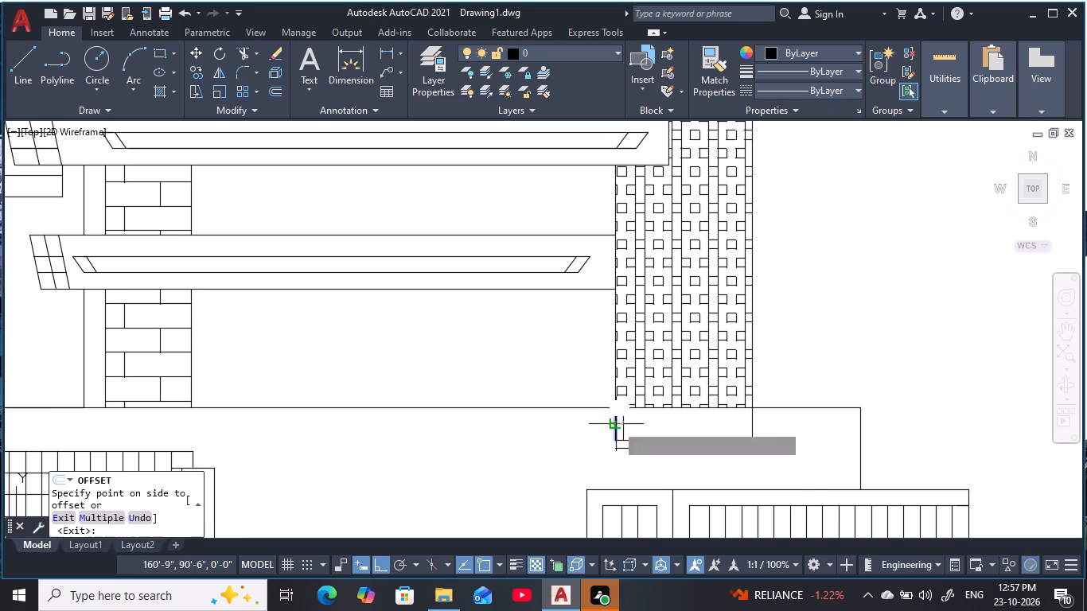
left_click(542, 432)
key("Escape")
key("Escape")
key("Escape")
key("Escape")
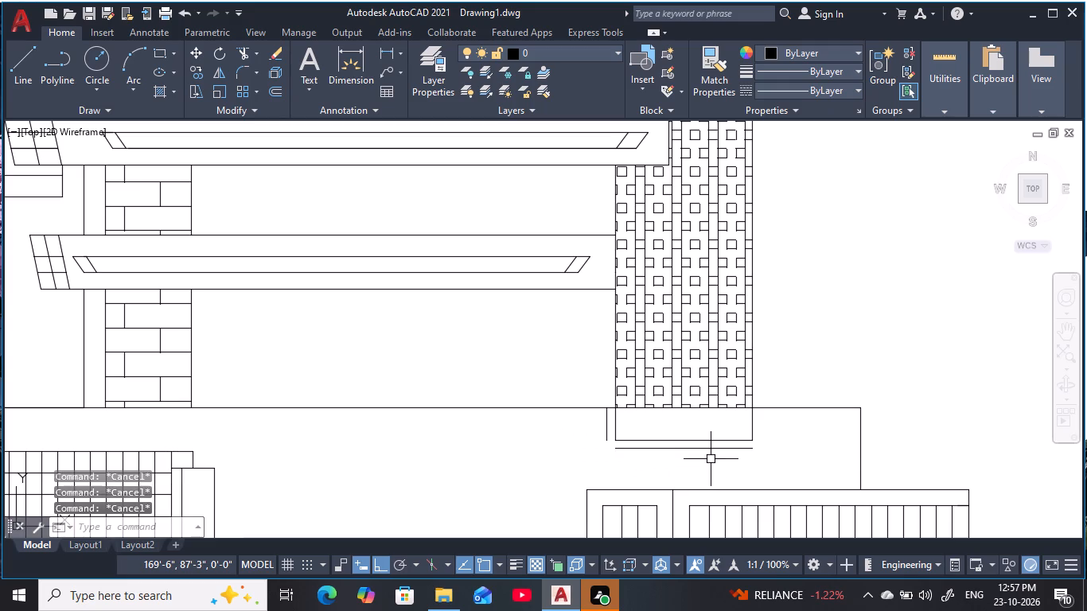
Draw a horizontal line extending the lower offset line leftward to directly below the left offset line.
key("l")
key("space")
left_click(615, 450)
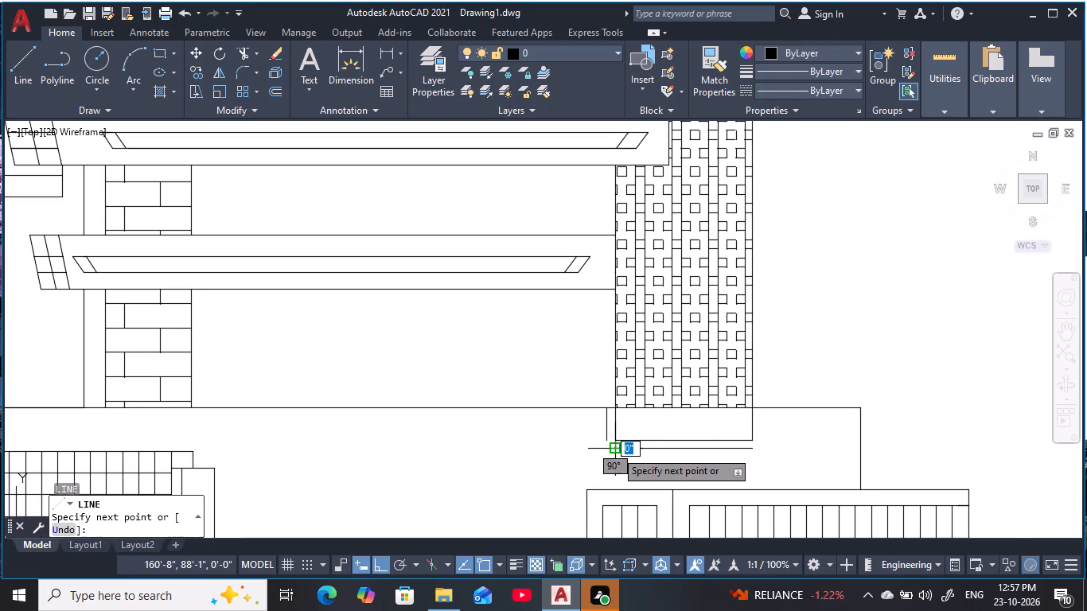
left_click(605, 451)
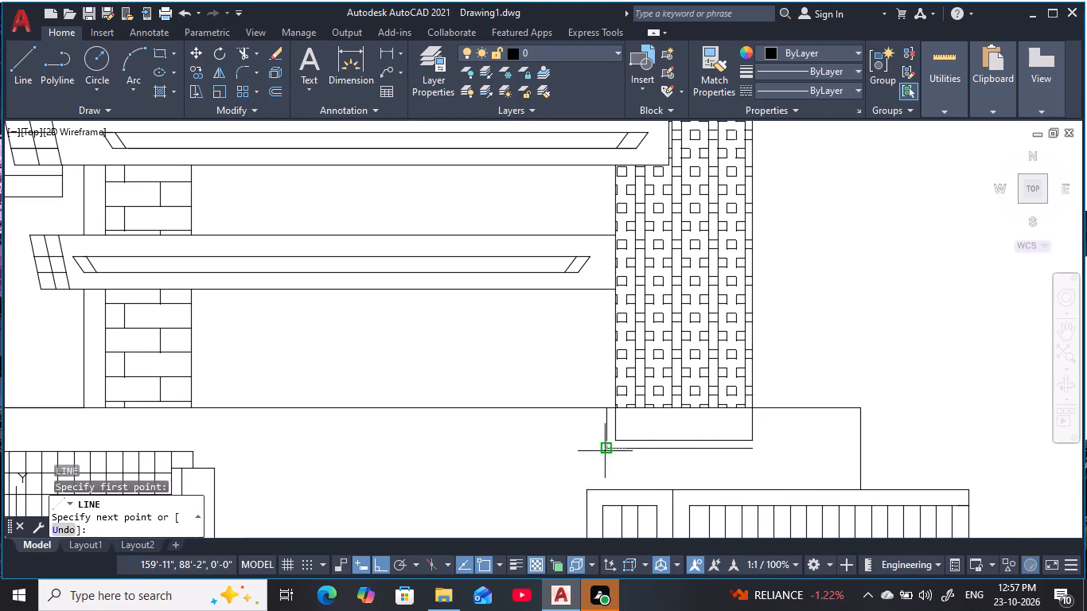
key("Escape")
key("Escape")
key("Escape")
key("Escape")
key("Escape")
key("Escape")
key("Escape")
key("Escape")
key("Escape")
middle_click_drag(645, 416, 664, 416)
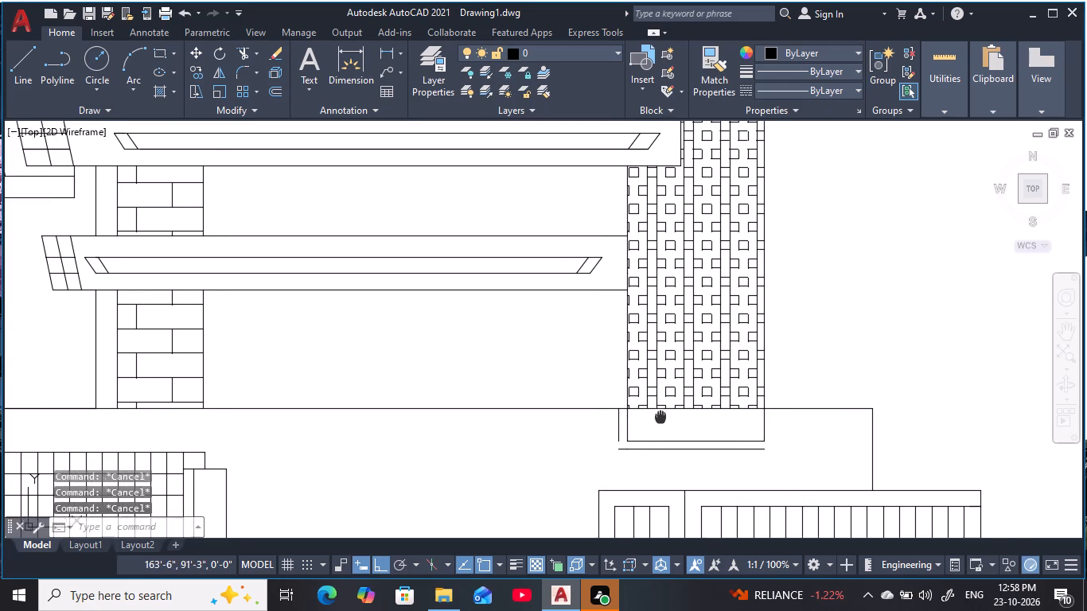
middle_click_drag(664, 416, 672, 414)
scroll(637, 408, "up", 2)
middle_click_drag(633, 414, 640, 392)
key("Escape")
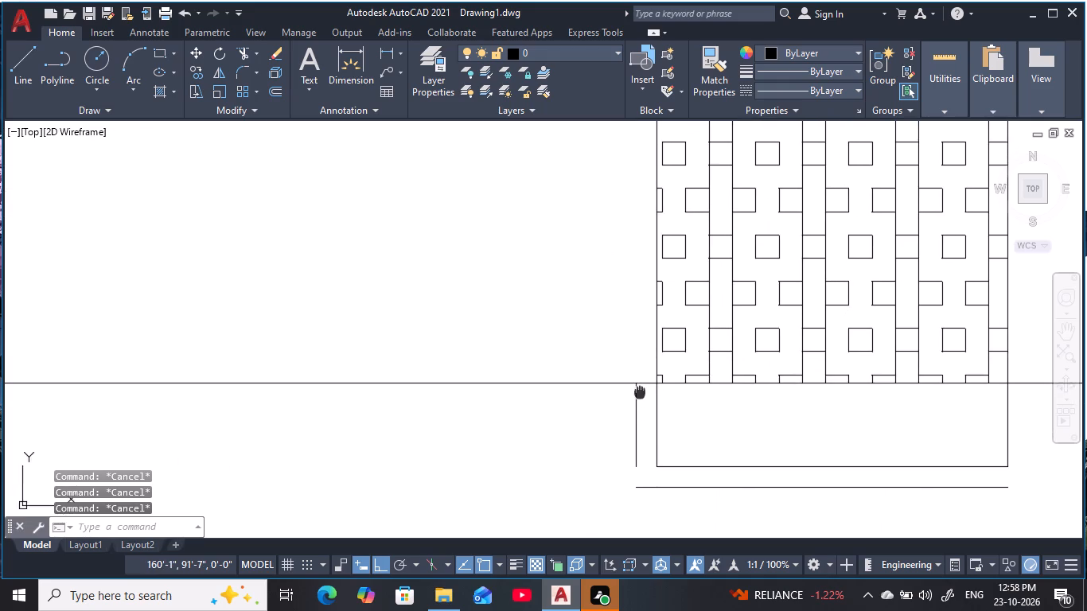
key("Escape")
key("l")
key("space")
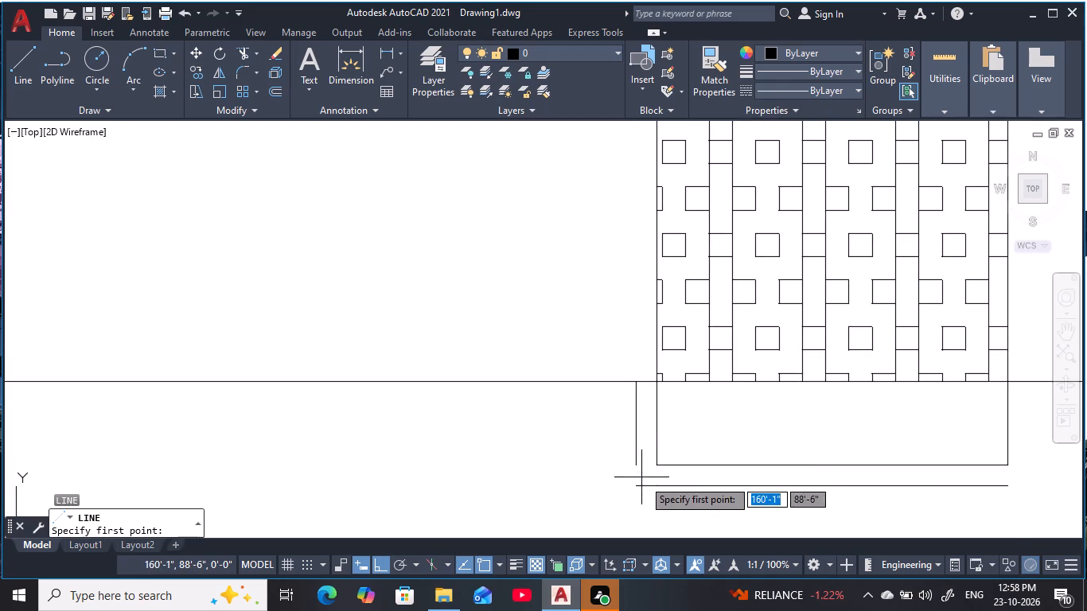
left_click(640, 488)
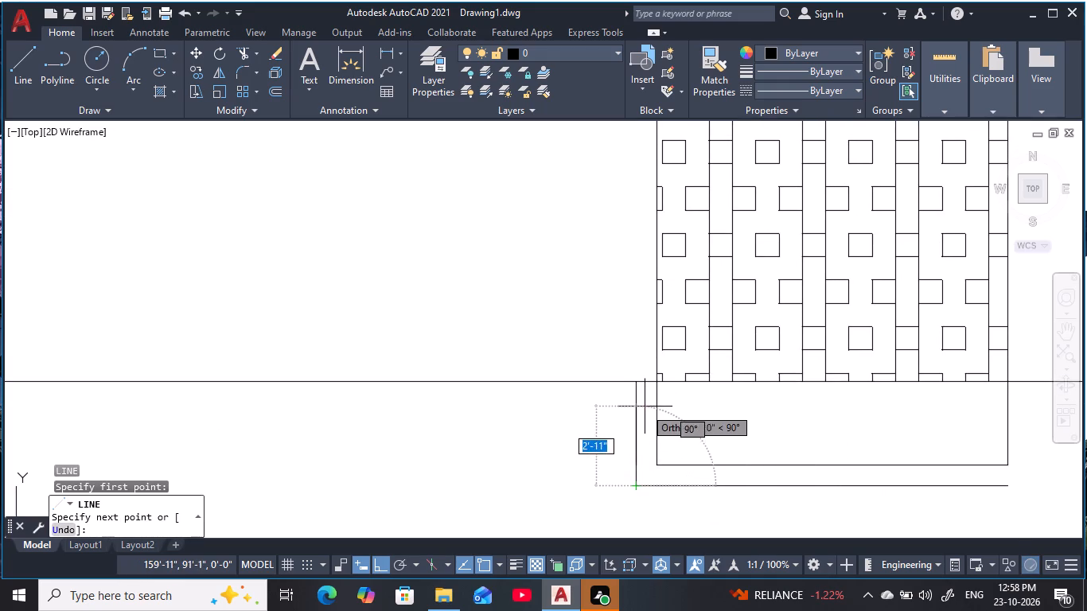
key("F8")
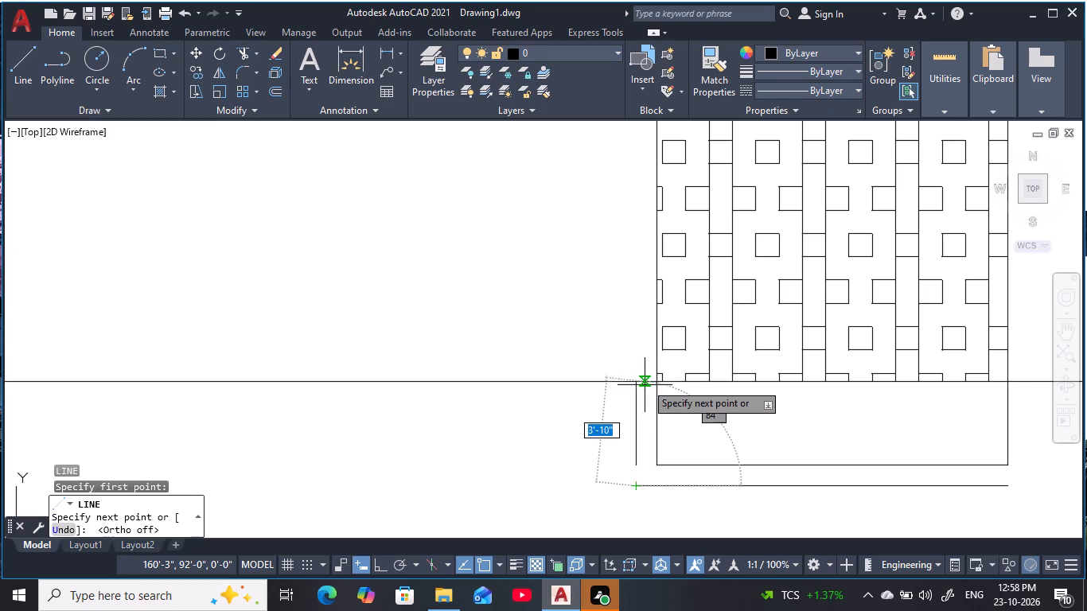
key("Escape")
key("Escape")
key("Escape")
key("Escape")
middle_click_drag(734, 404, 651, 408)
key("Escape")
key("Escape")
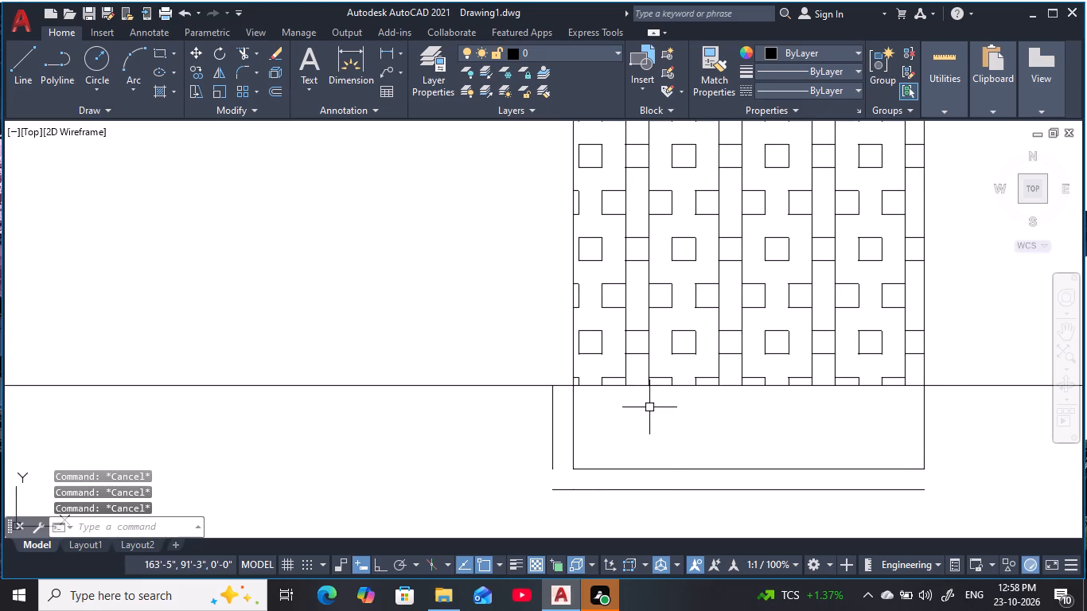
Offset the podium's long top edge 9" downward, across the box below the patterned column.
type("o")
key("space")
key("9")
key("space")
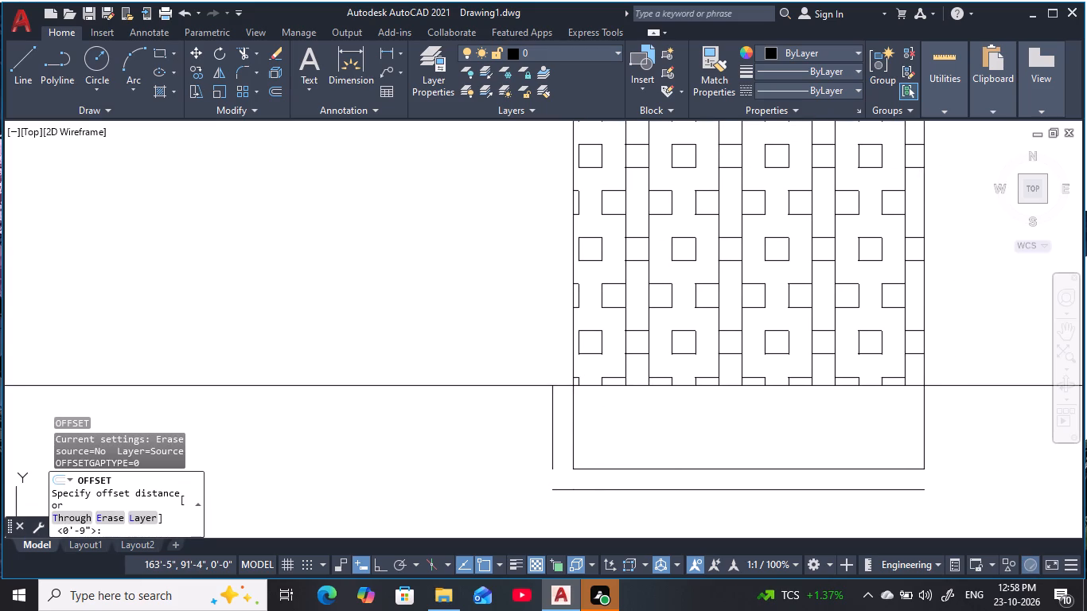
left_click(648, 384)
left_click(661, 438)
key("Escape")
key("Escape")
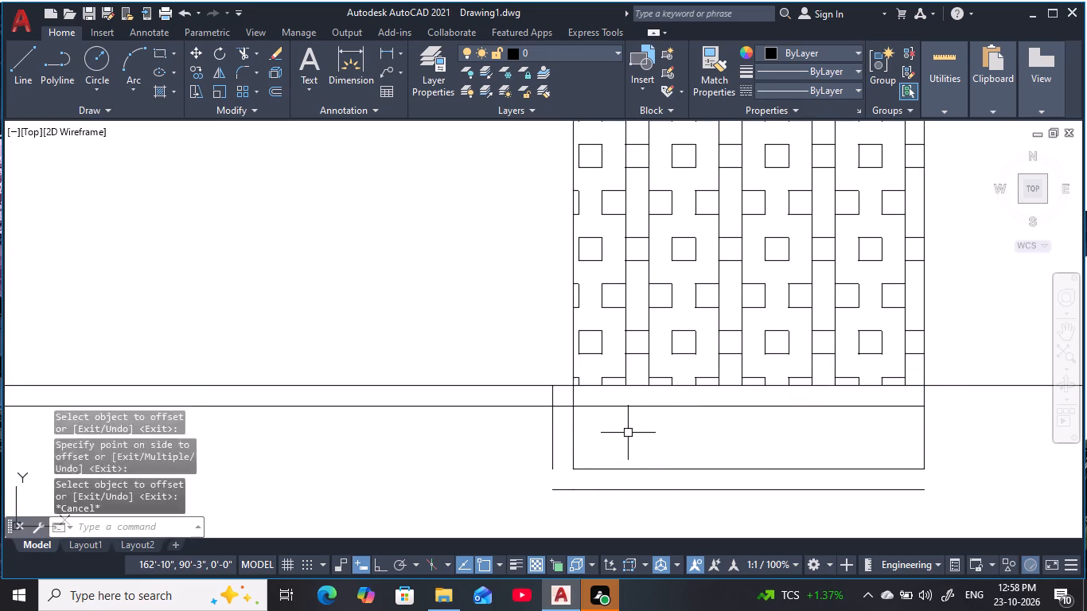
key("Escape")
key("Escape")
key("Escape")
key("Escape")
Trim the offset line to a short stub between the box and its left offset line, and trim that vertical line above the stub.
type("tr")
key("space")
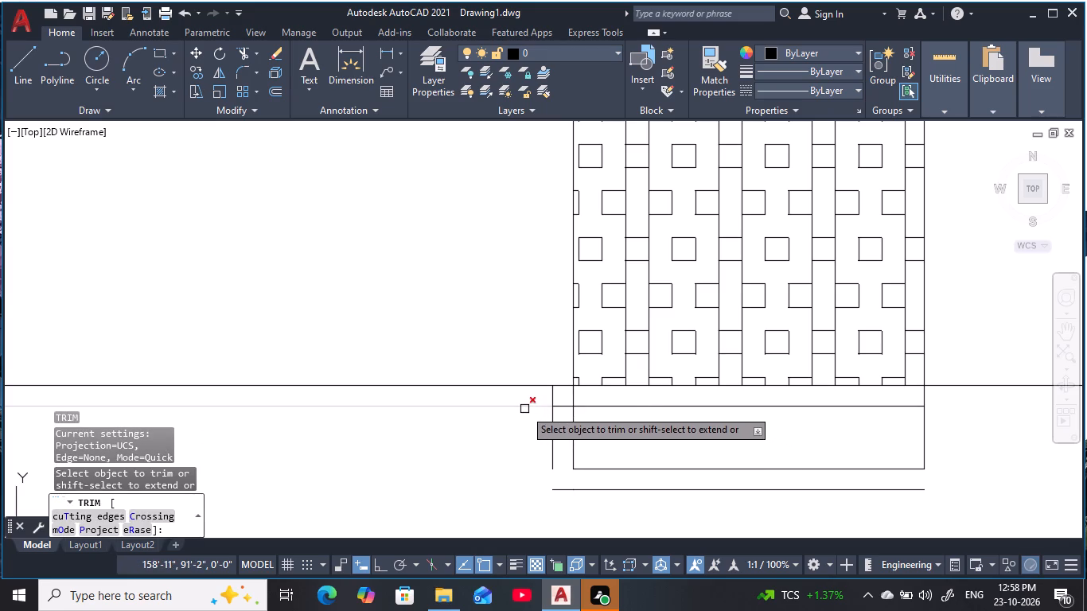
scroll(524, 411, "down", 1)
middle_click_drag(540, 418, 871, 368)
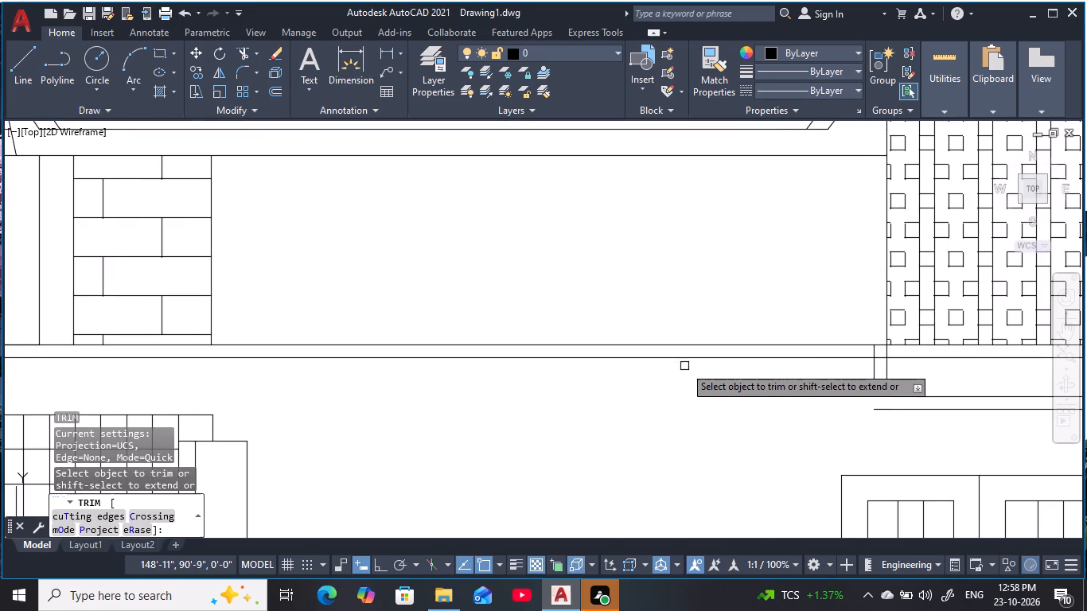
scroll(684, 366, "down", 2)
left_click(680, 365)
middle_click_drag(535, 422, 501, 422)
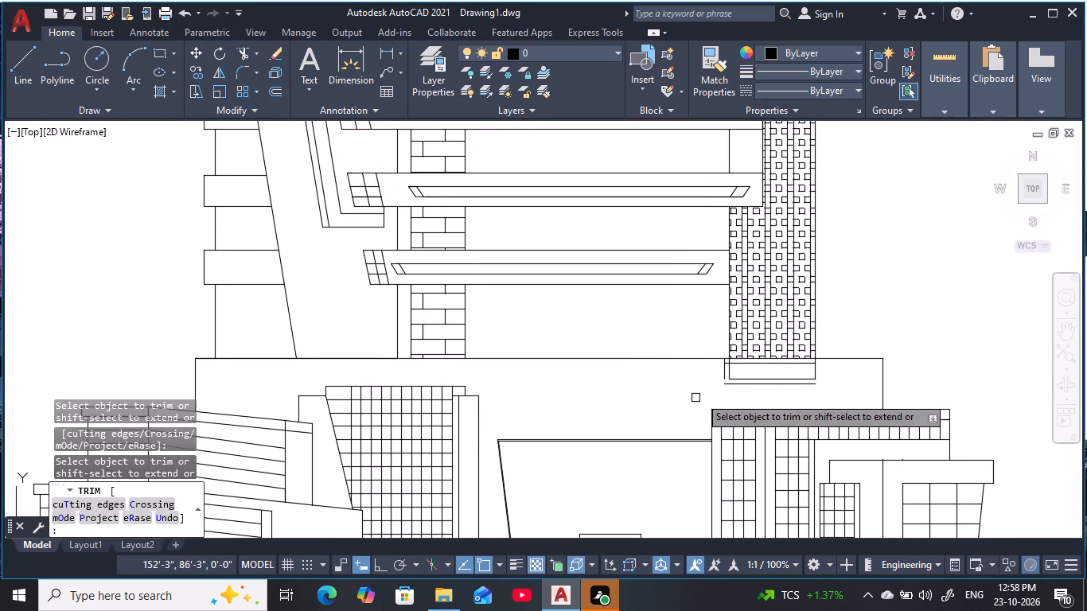
scroll(789, 365, "up", 3)
left_click(788, 366)
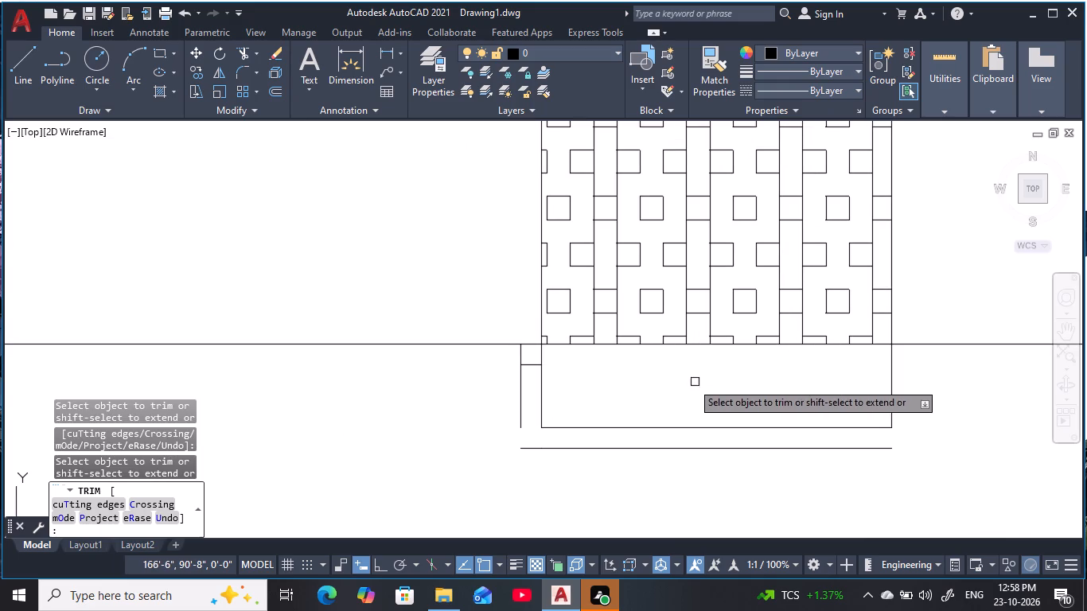
middle_click_drag(684, 382, 702, 408)
left_click(537, 379)
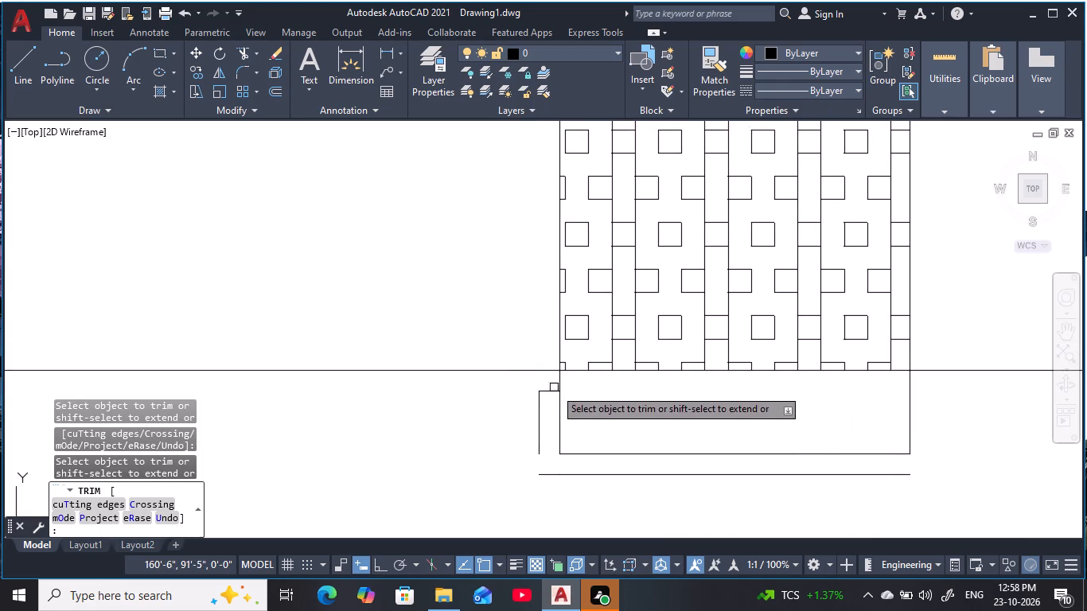
key("Escape")
key("Escape")
key("Escape")
key("Escape")
Draw a slanted line from the stub's midpoint down to the left end of the lower offset line.
key("l")
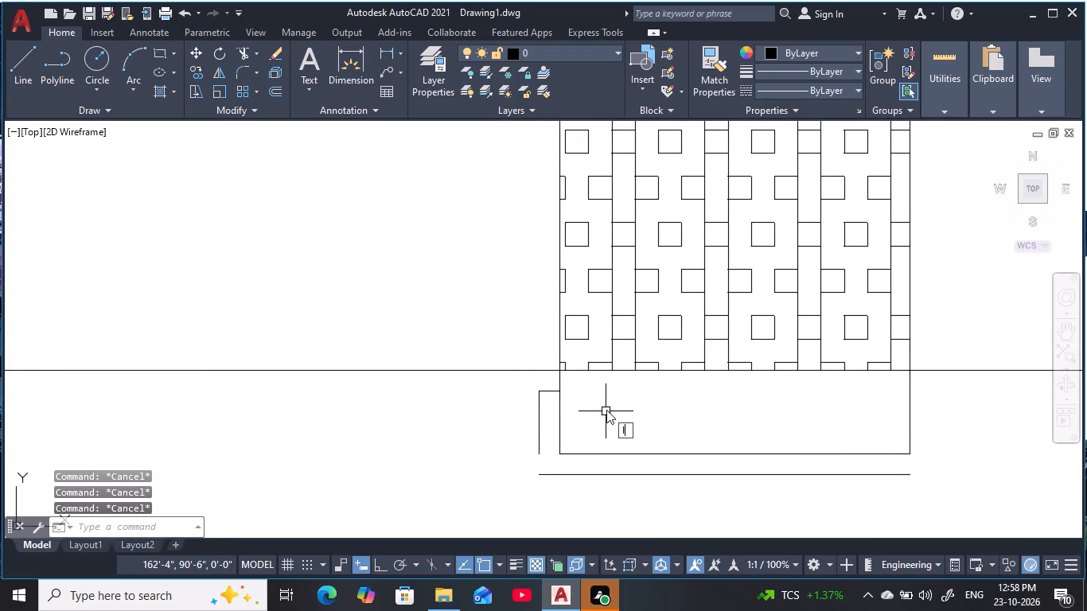
key("space")
scroll(550, 399, "up", 2)
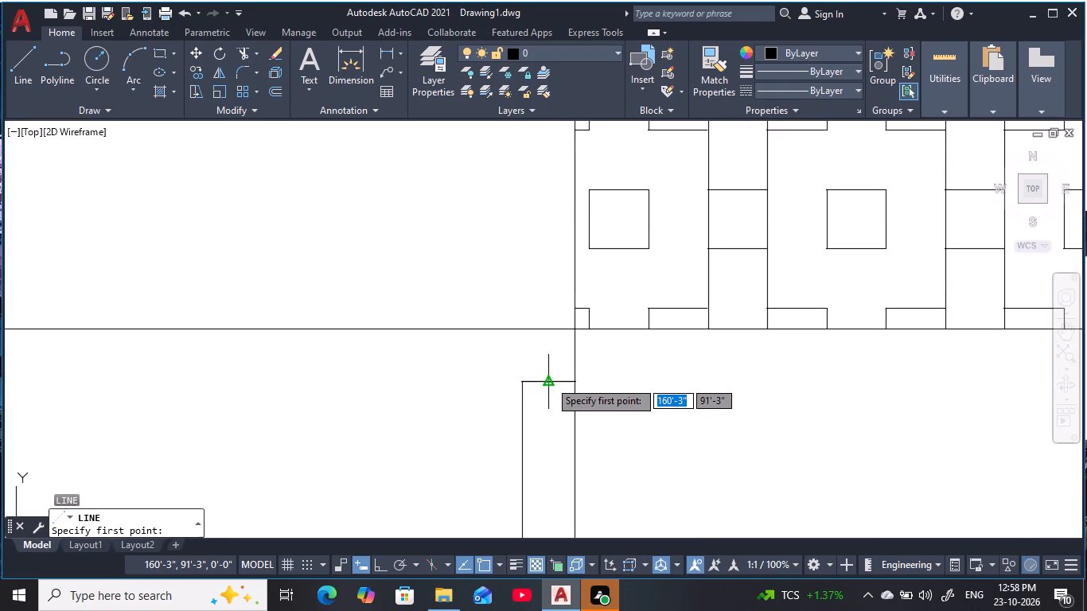
left_click(549, 380)
middle_click_drag(574, 452, 599, 188)
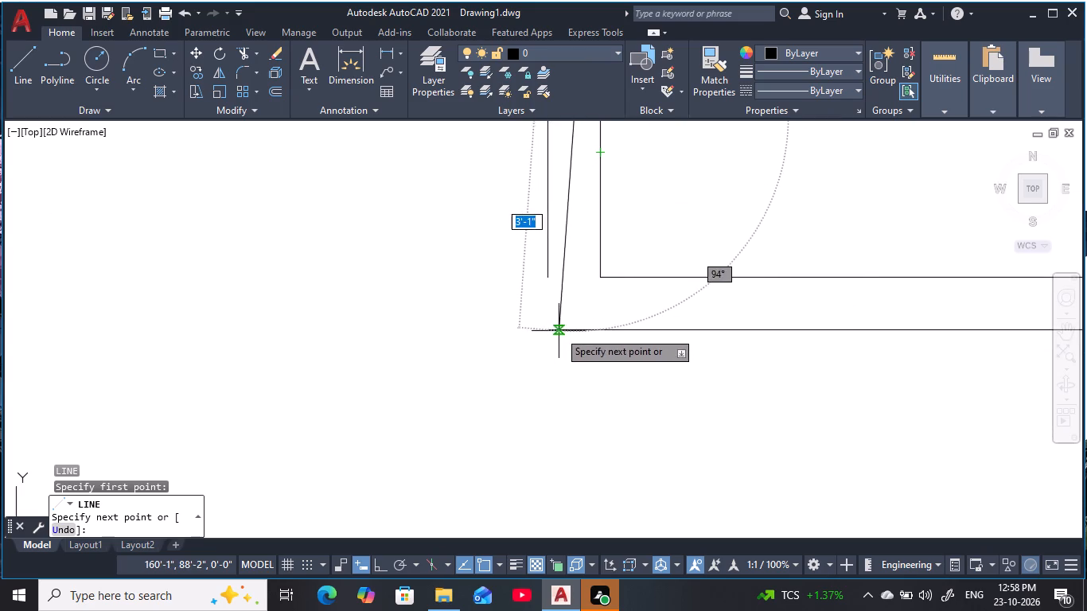
left_click(551, 330)
key("Escape")
key("Escape")
middle_click_drag(736, 170, 720, 340)
key("Escape")
key("Escape")
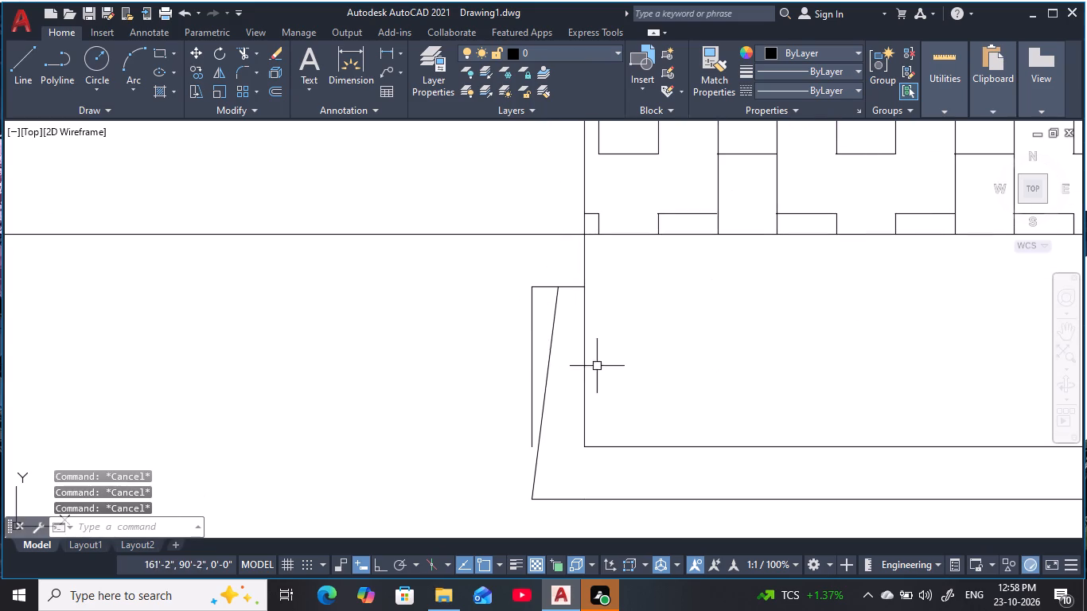
Trim away the left vertical offset line and the part of the stub outside the slanted line.
type("tr")
key("space")
left_click(532, 309)
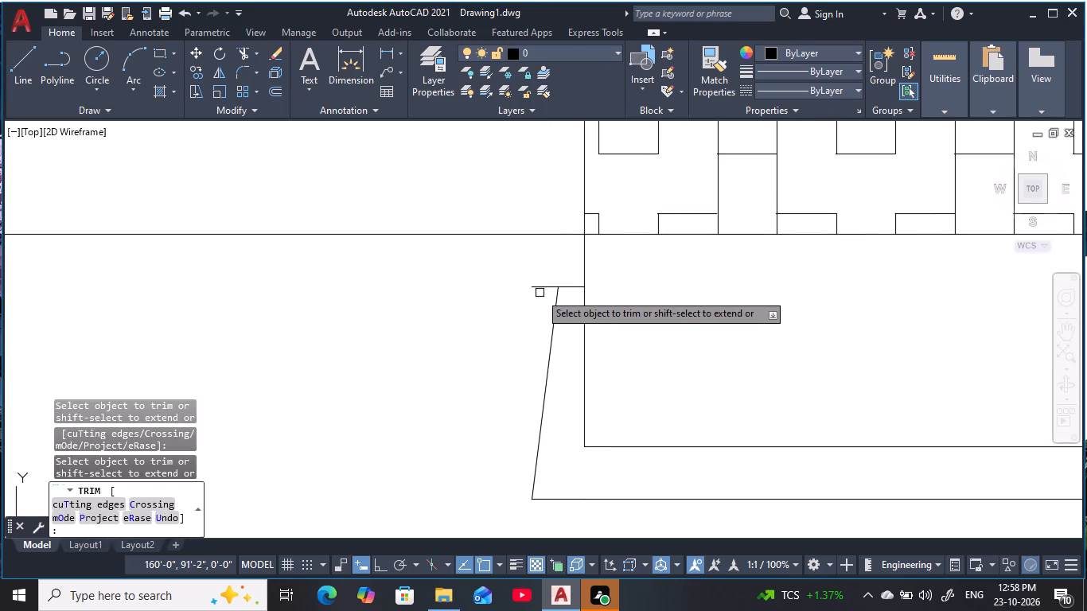
left_click(540, 293)
left_click(540, 282)
scroll(688, 319, "down", 3)
middle_click_drag(688, 319, 471, 294)
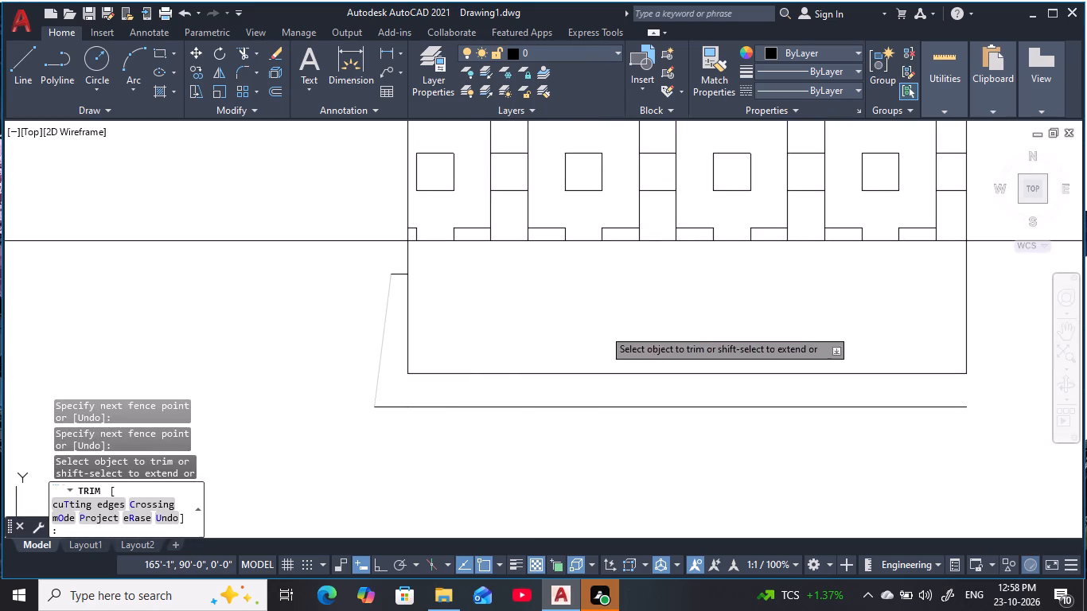
key("Escape")
key("Escape")
key("Escape")
Offset the box's right side 9" outward.
middle_click_drag(613, 324, 497, 333)
scroll(495, 333, "down", 2)
middle_click_drag(575, 331, 575, 348)
key("Escape")
key("Escape")
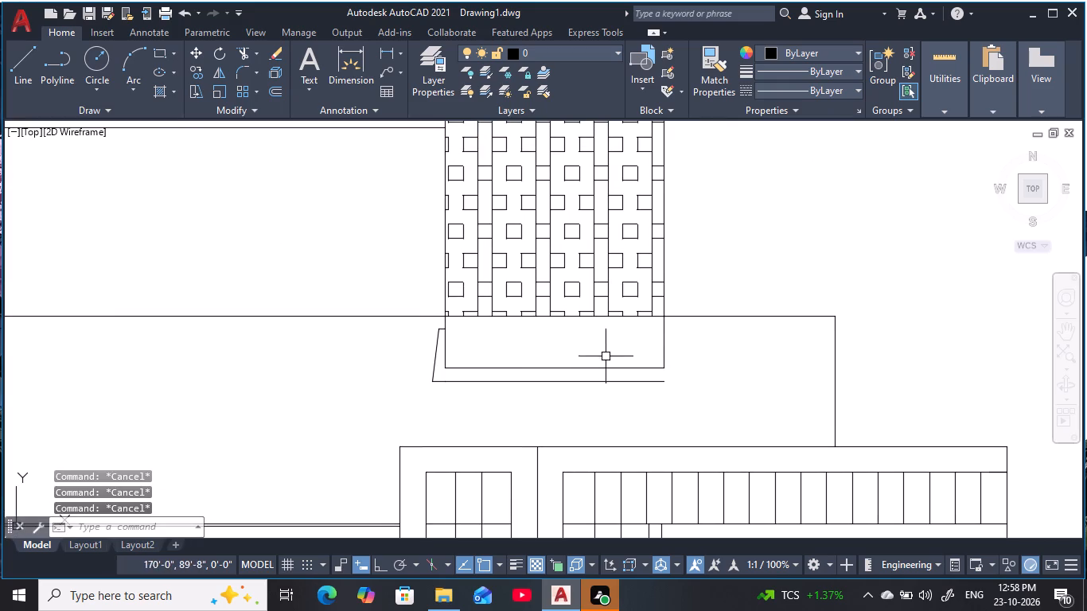
key("Escape")
middle_click_drag(665, 364, 645, 364)
key("Escape")
key("Escape")
key("Escape")
scroll(680, 372, "up", 1)
middle_click_drag(680, 372, 705, 371)
key("Escape")
key("Escape")
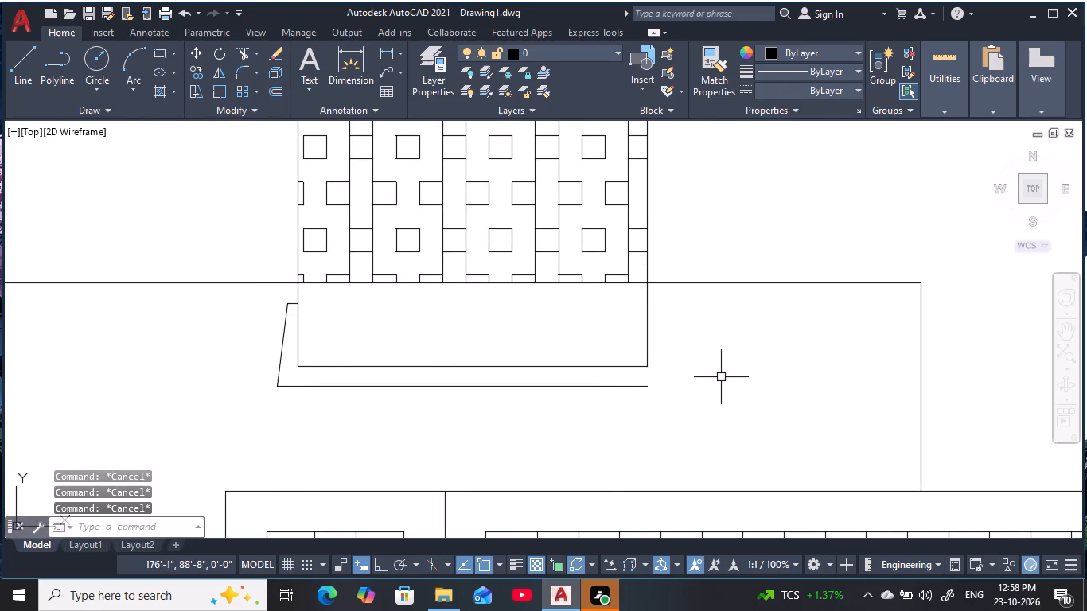
key("o")
key("space")
key("9")
key("space")
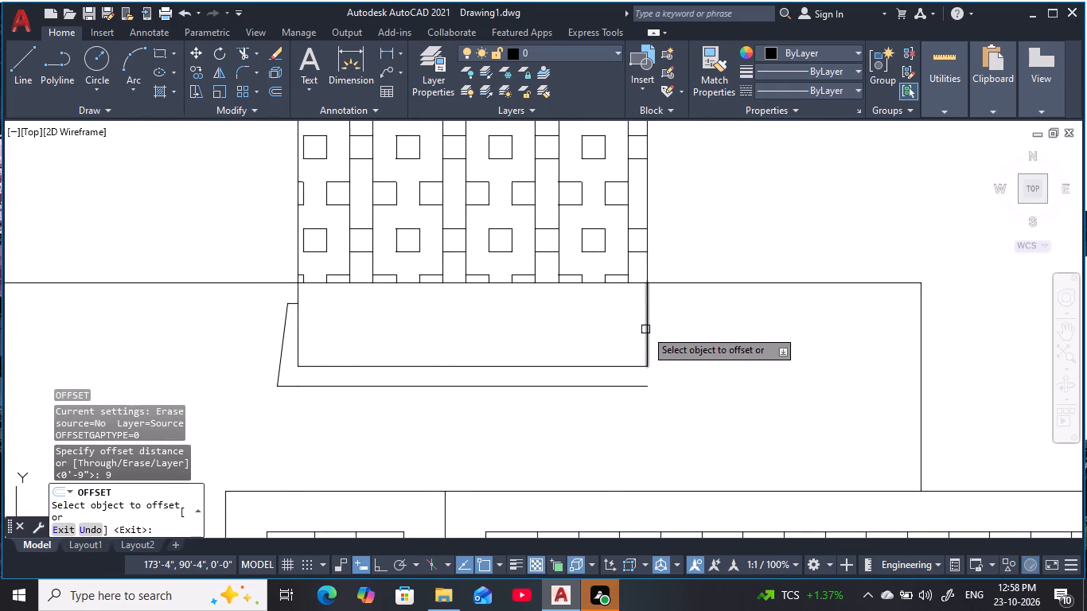
left_click(646, 329)
left_click(688, 325)
key("Escape")
key("Escape")
key("Escape")
key("Escape")
key("Escape")
key("Escape")
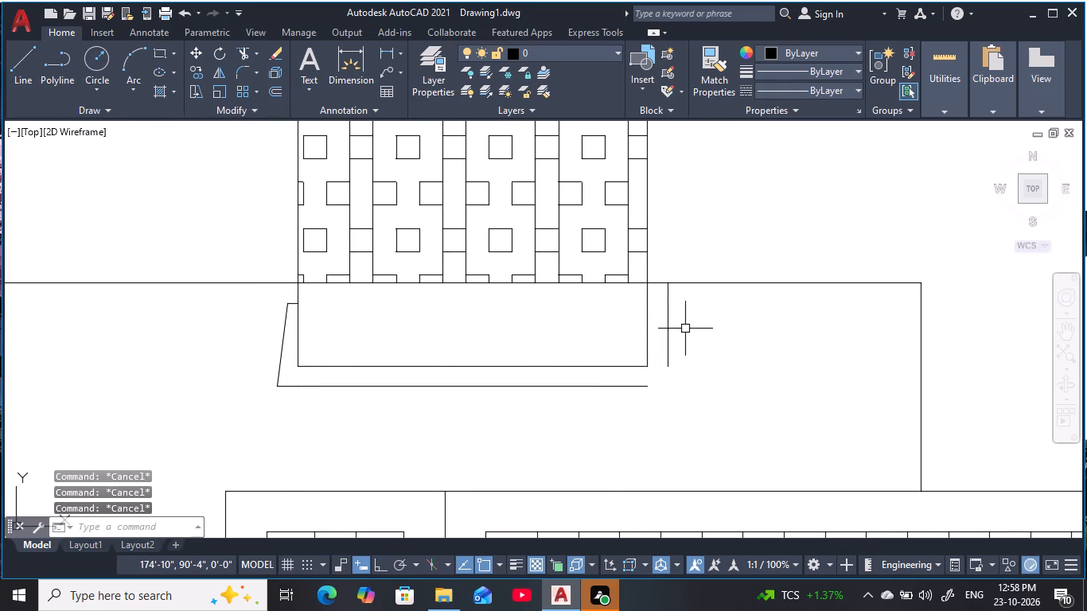
key("Escape")
key("Escape")
Draw a horizontal line from the left stub's inner end across the box to the right offset line.
key("l")
key("space")
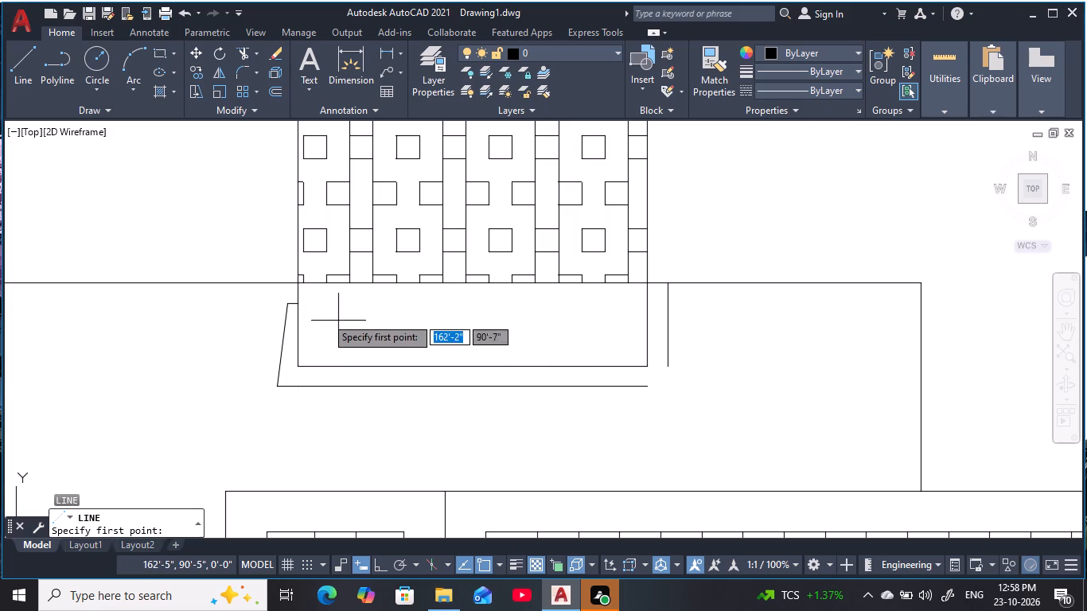
left_click(298, 305)
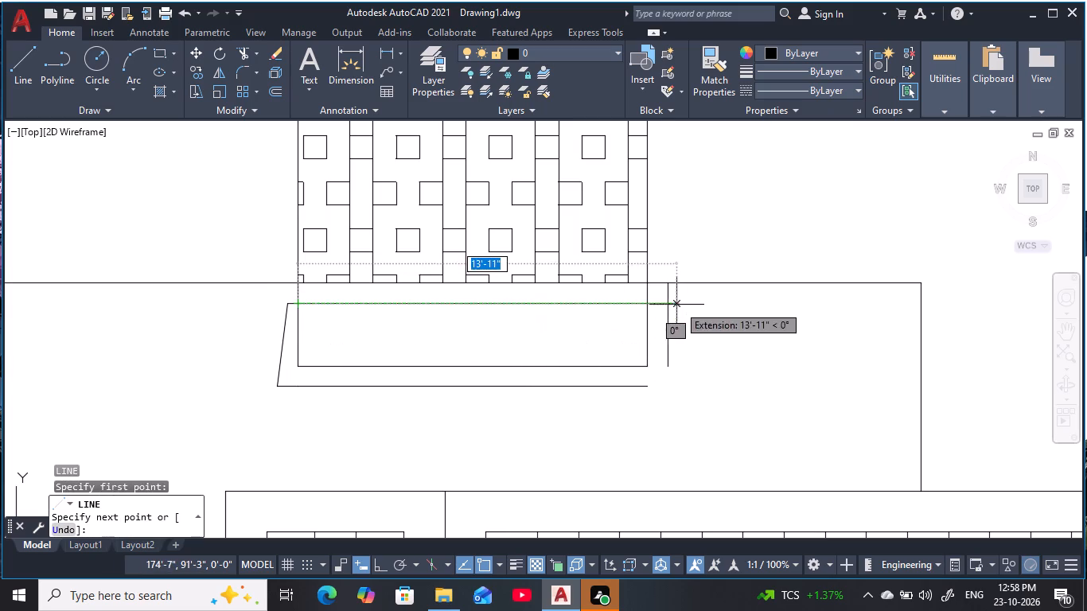
left_click(668, 306)
key("Escape")
key("Escape")
key("Escape")
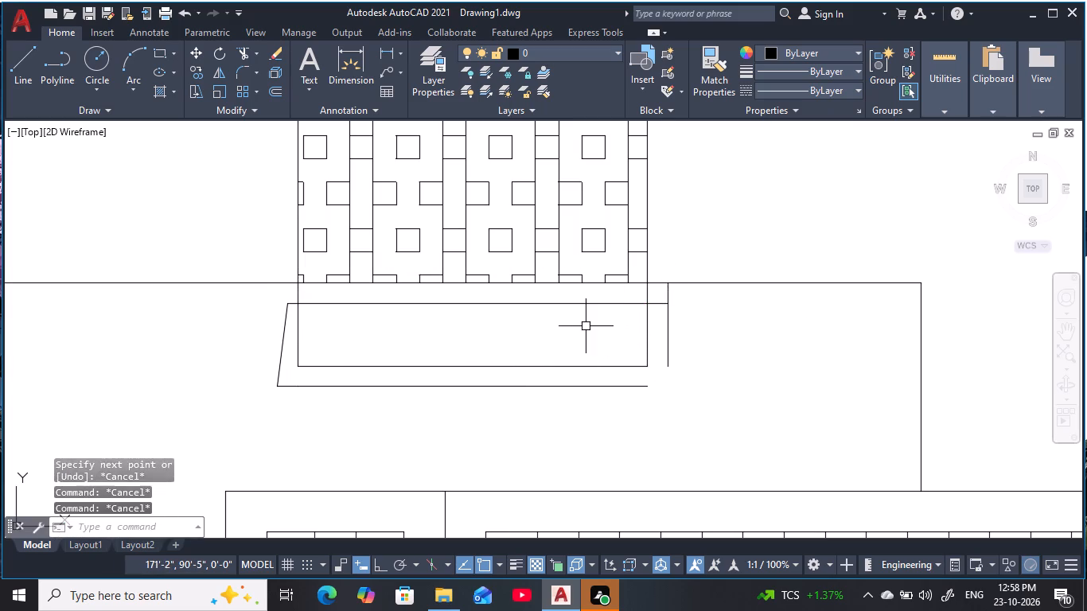
key("Escape")
Trim the horizontal line inside the box, leaving a short stub between the box's right side and the right offset line.
type("tr")
key("space")
left_click(573, 321)
left_click(563, 298)
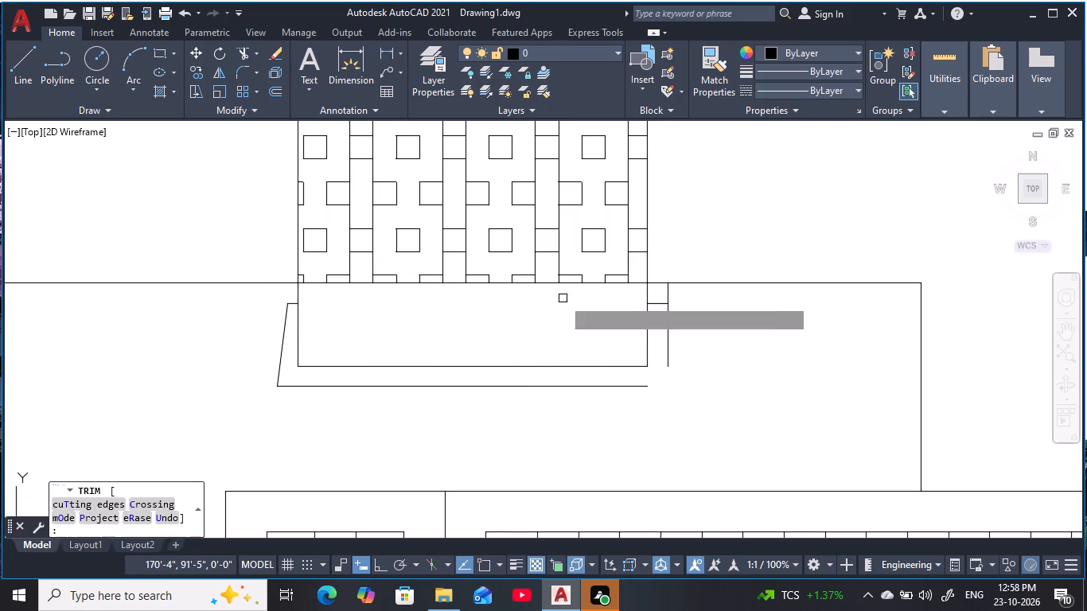
middle_click_drag(575, 342, 578, 361)
key("Escape")
key("Escape")
key("Escape")
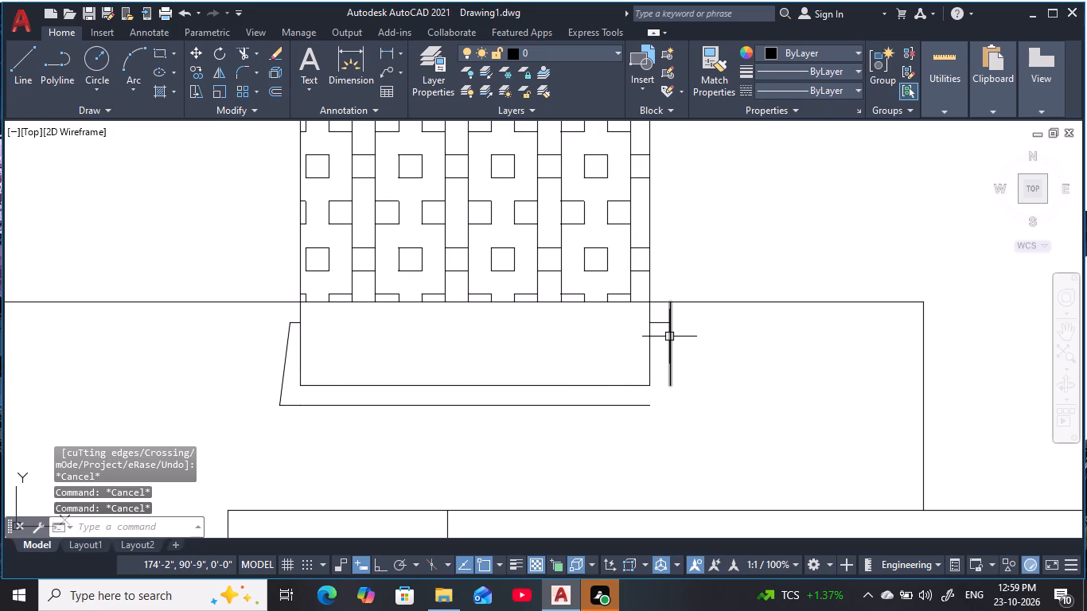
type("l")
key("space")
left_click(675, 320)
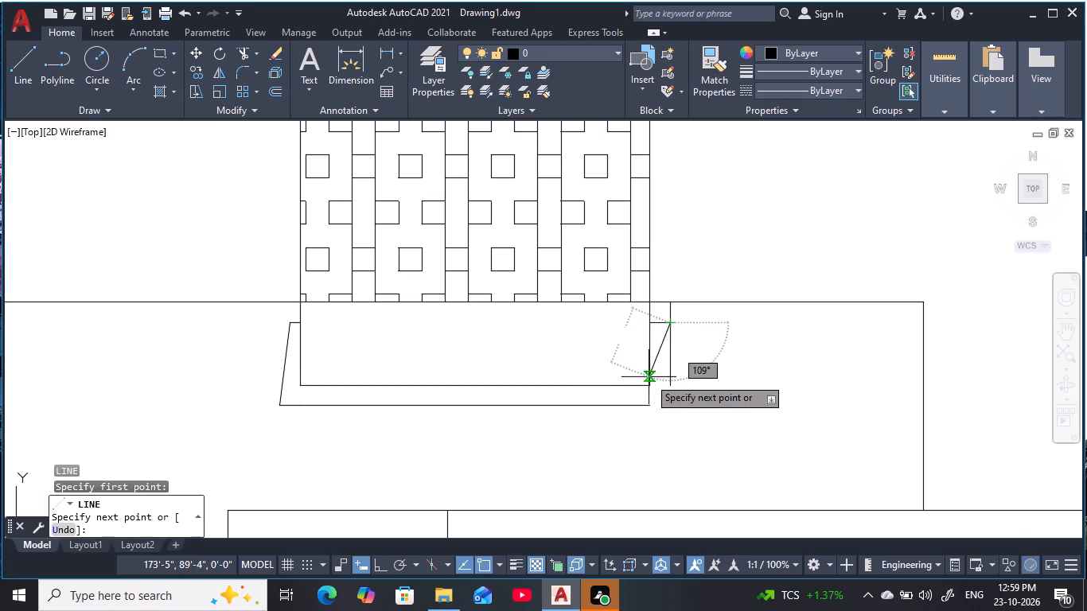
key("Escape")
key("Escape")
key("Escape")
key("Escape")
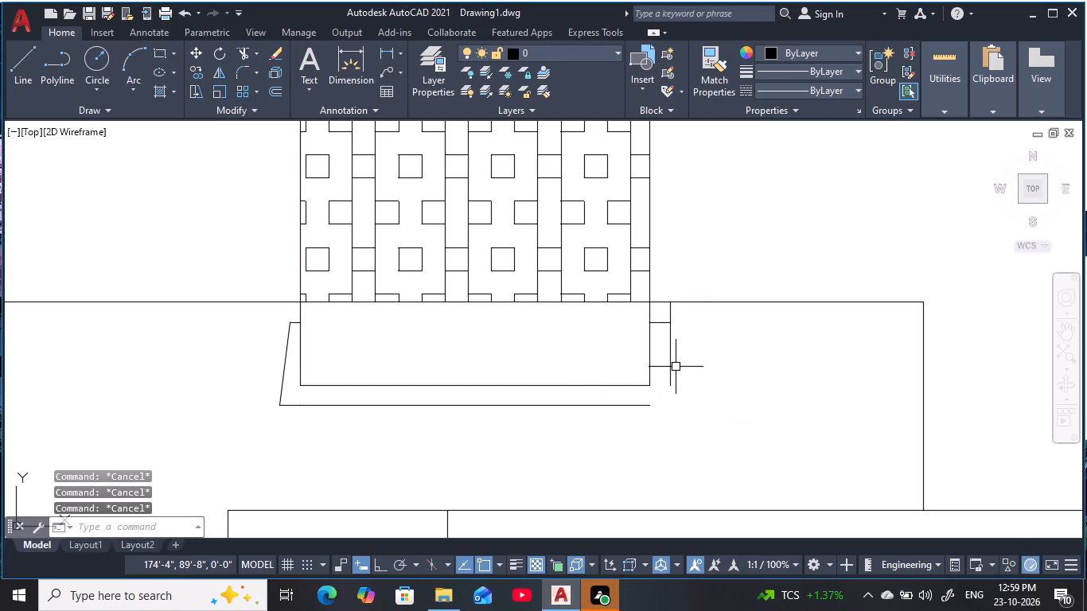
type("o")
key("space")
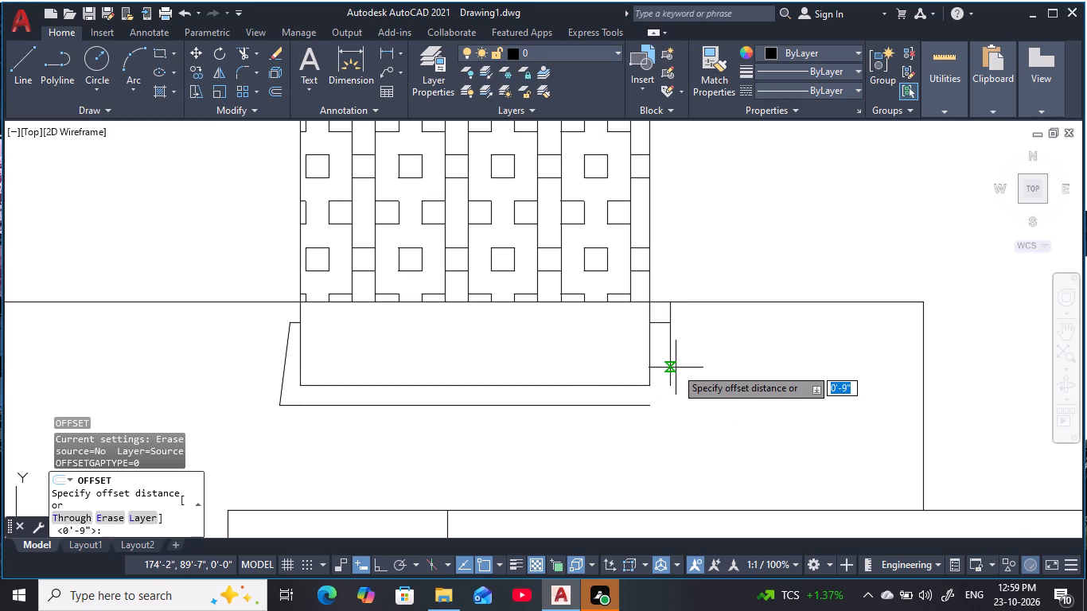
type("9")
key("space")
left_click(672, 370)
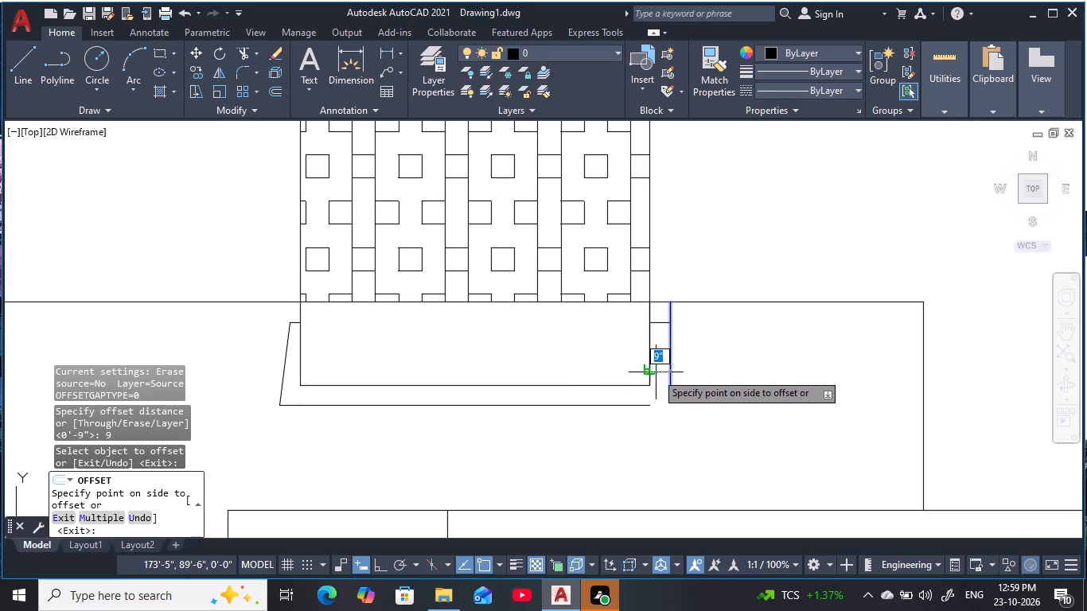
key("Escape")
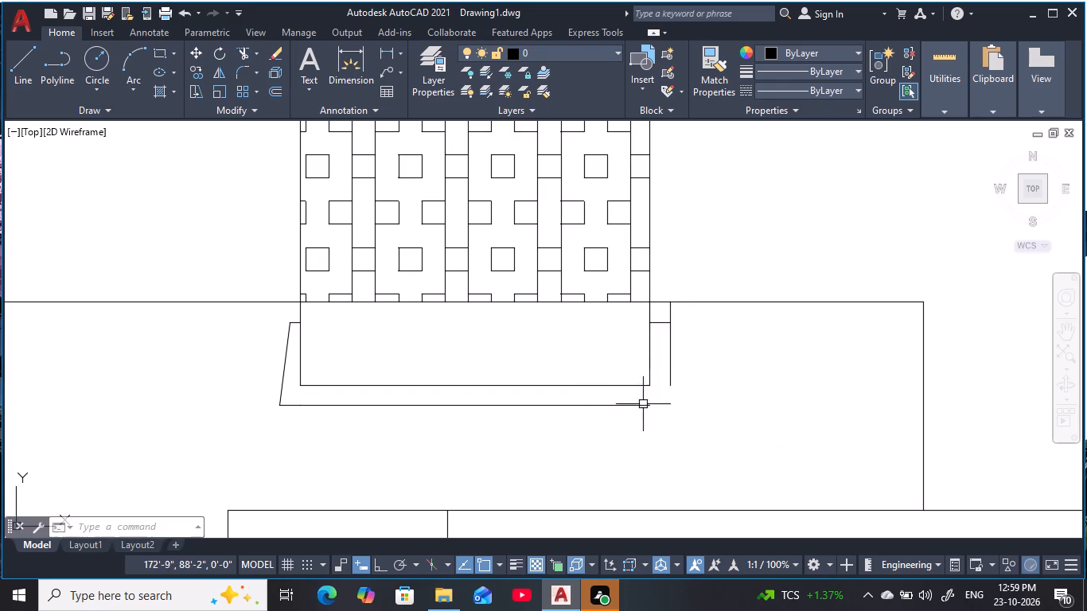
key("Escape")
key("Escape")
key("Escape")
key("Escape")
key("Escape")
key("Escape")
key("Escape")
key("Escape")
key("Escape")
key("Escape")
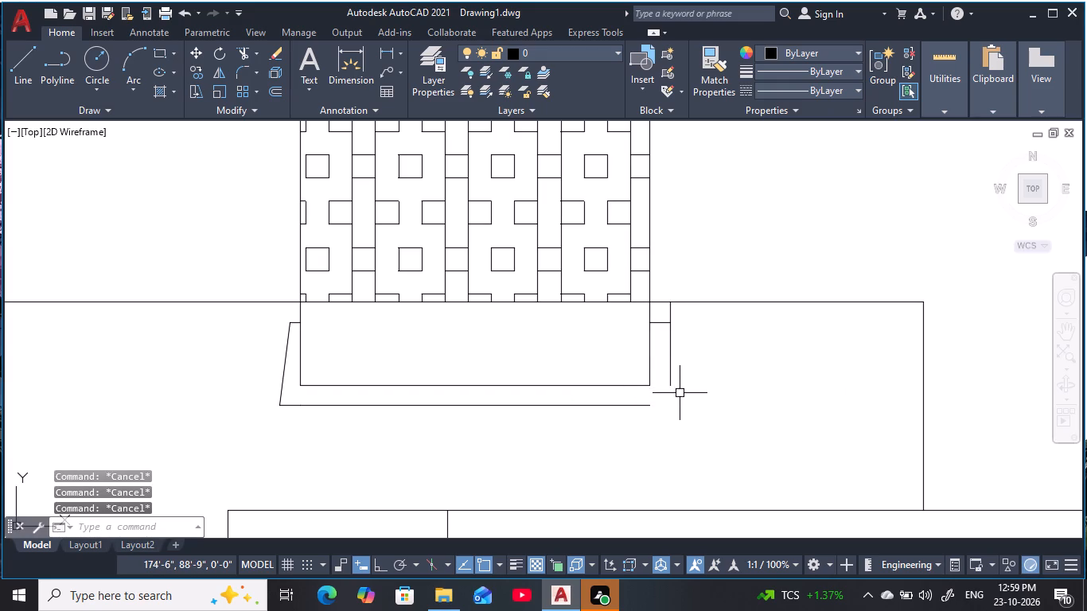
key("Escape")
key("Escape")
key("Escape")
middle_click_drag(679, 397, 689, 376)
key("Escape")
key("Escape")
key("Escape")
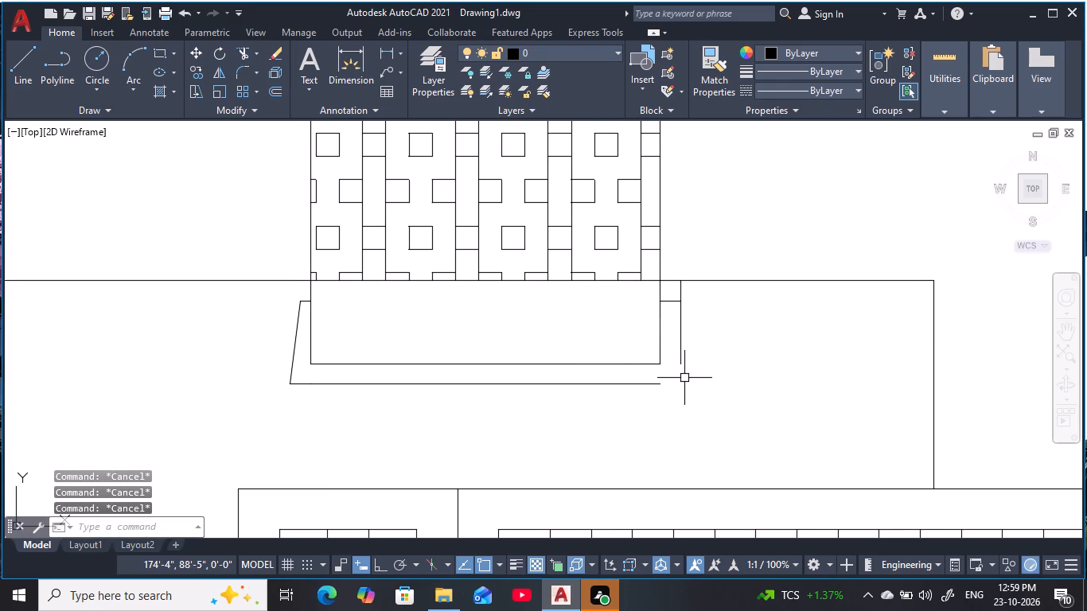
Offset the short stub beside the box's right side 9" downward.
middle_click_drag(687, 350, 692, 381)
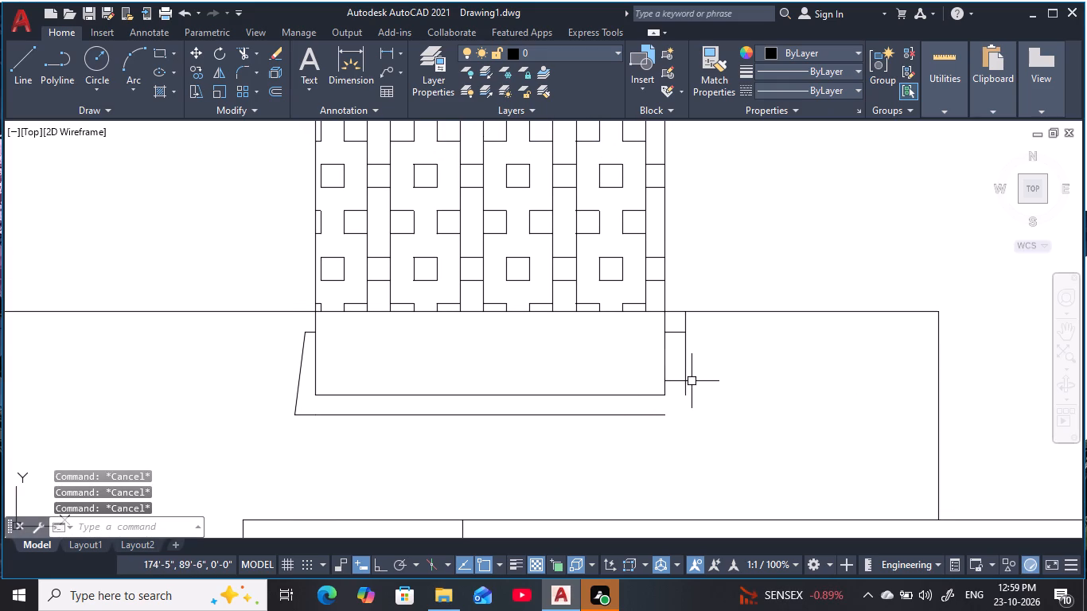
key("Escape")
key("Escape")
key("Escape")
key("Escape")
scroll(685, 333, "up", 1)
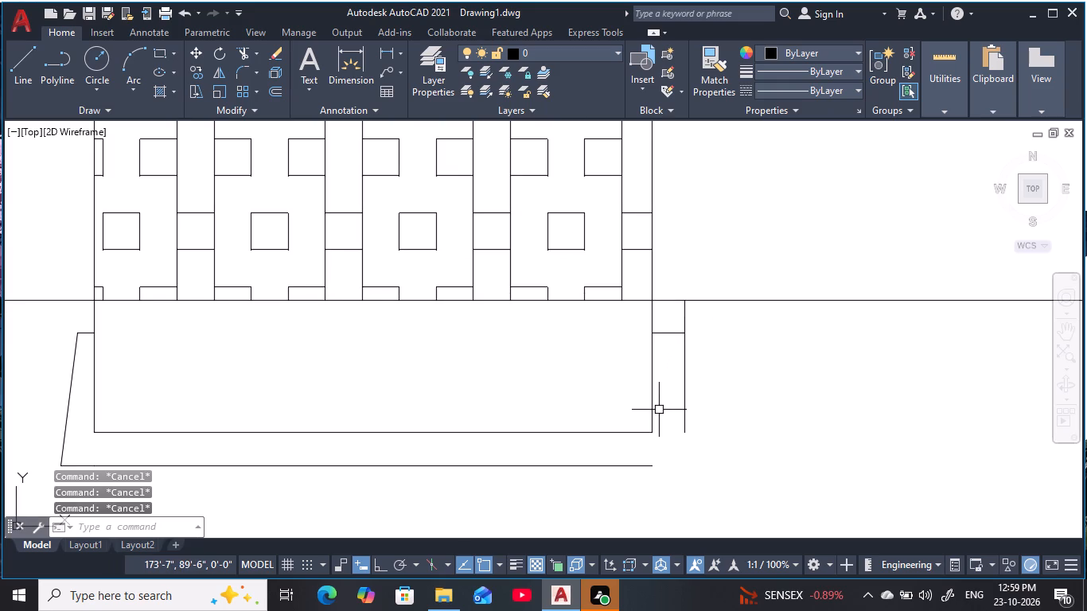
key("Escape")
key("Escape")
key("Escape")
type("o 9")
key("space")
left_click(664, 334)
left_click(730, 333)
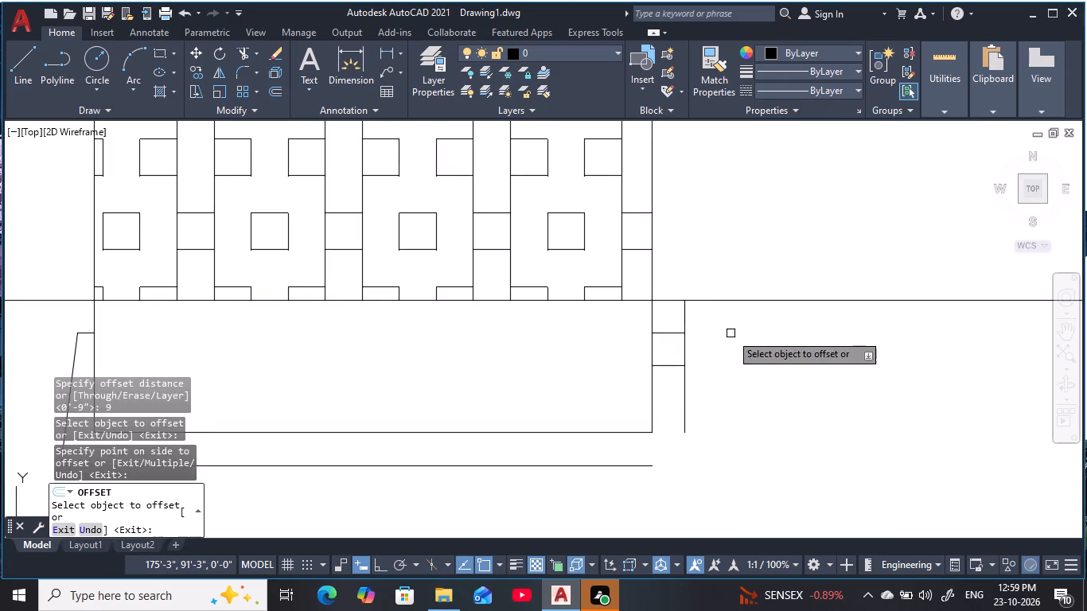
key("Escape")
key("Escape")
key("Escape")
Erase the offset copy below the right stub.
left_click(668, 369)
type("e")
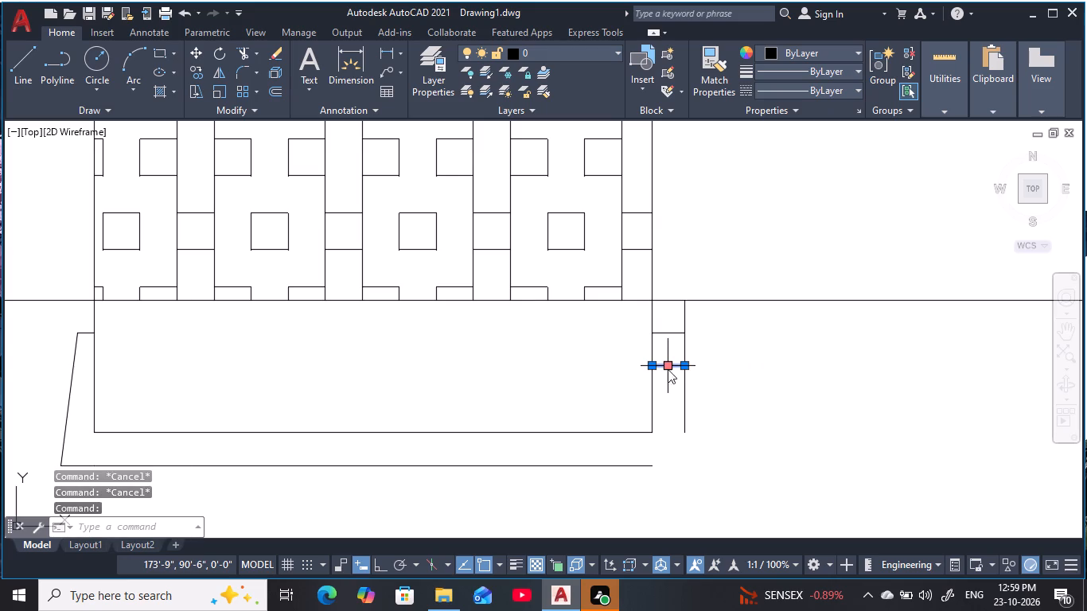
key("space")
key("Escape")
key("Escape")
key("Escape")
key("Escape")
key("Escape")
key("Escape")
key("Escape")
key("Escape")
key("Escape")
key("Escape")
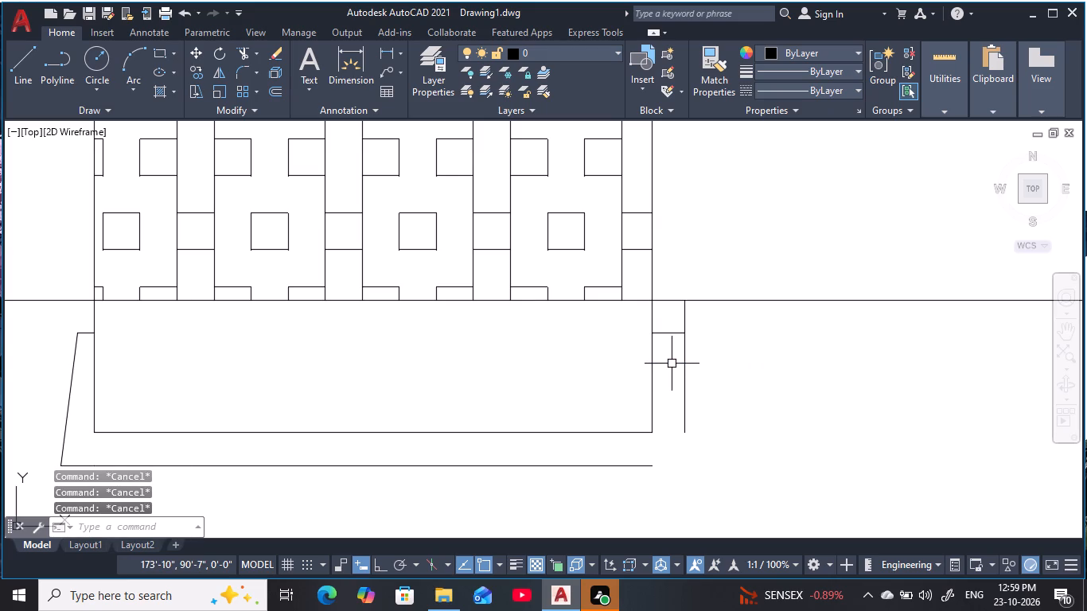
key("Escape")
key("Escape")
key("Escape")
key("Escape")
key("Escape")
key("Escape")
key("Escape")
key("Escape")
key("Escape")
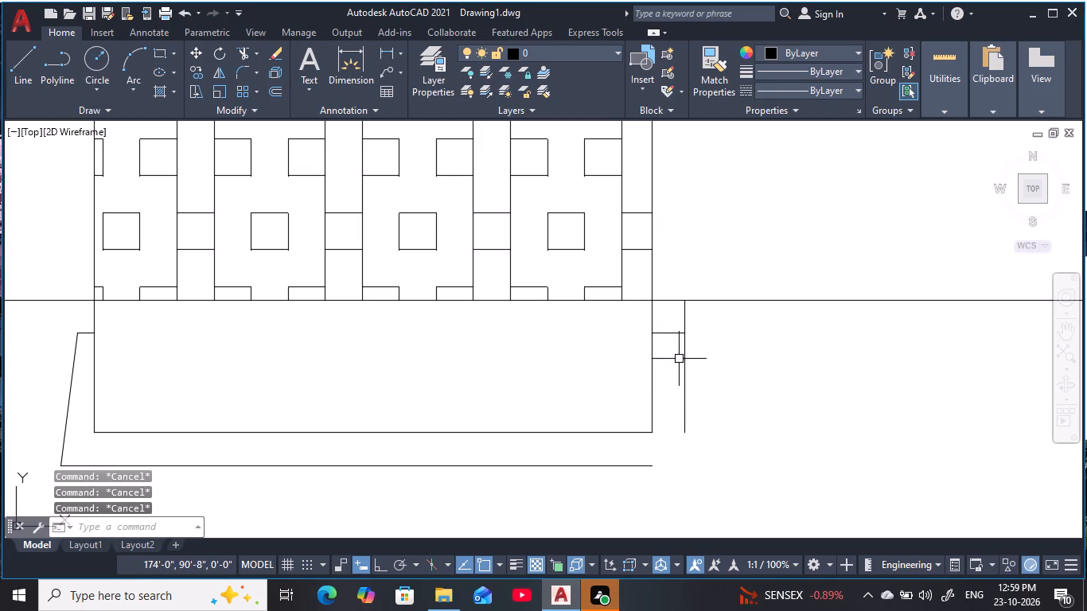
Offset the vertical line beside the base box's right side 6" outward to the right.
key("Escape")
key("Escape")
key("Escape")
key("Escape")
key("Escape")
key("Escape")
key("Escape")
type("o")
key("space")
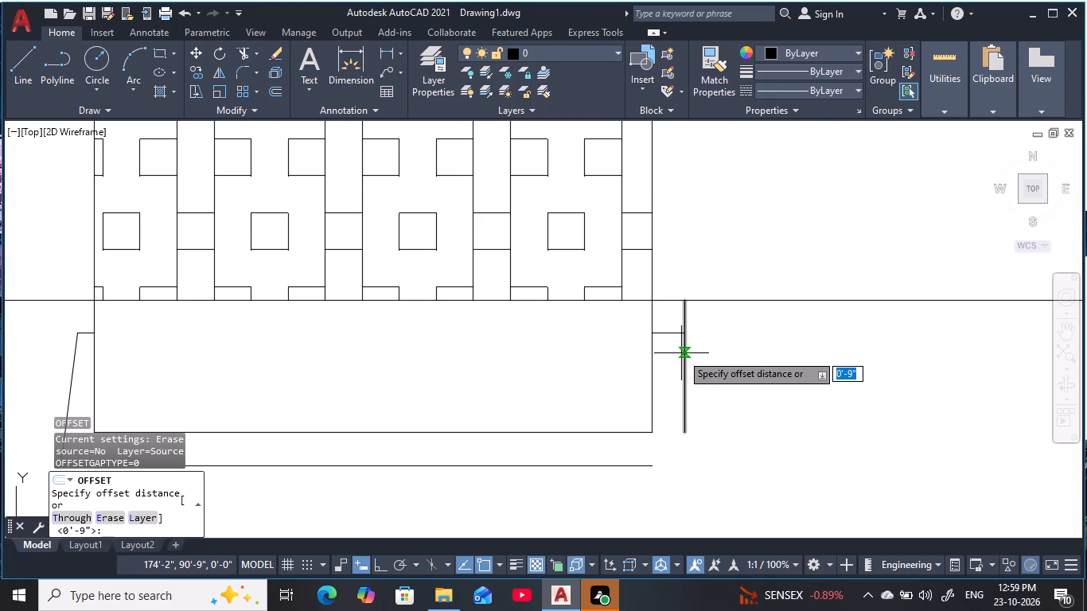
type("6")
key("space")
left_click(685, 353)
left_click(707, 354)
key("Escape")
key("Escape")
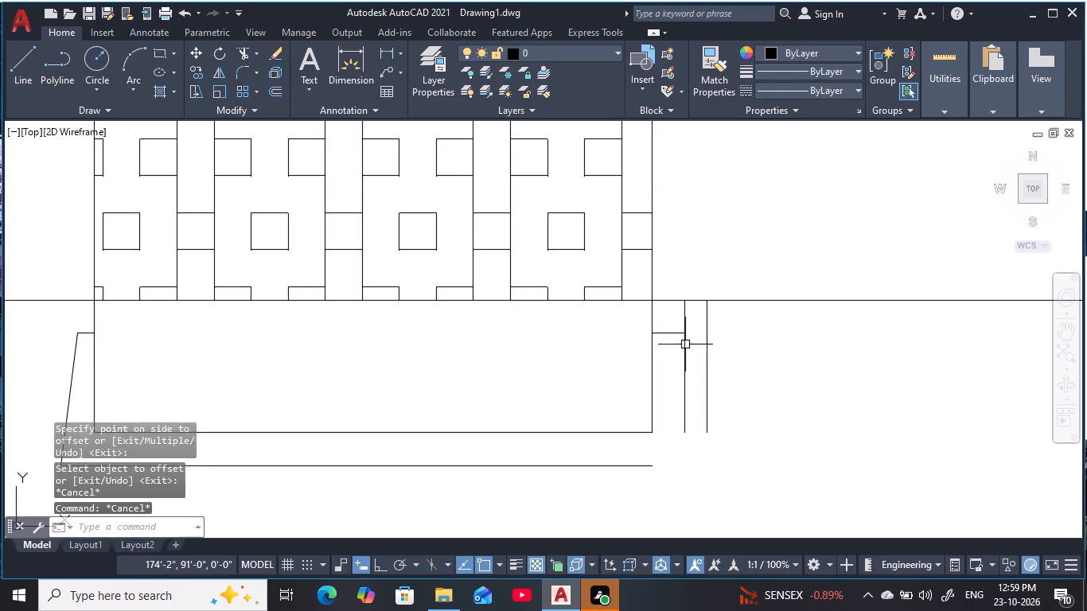
key("Escape")
key("Escape")
key("Escape")
key("Escape")
Extend the short right stub to the new outer offset line.
type("ex")
key("space")
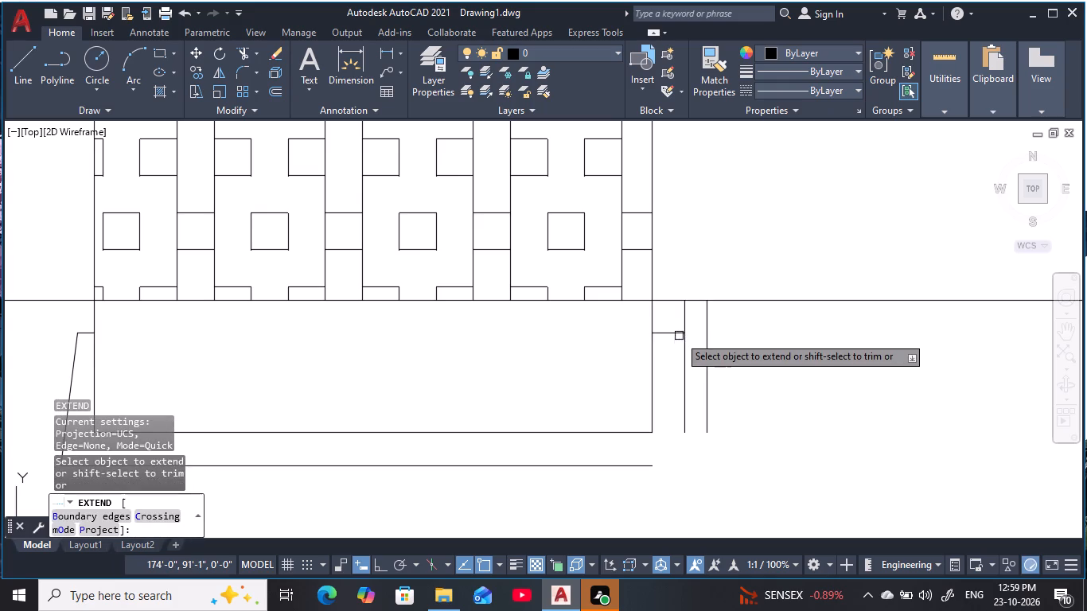
left_click(676, 333)
key("Escape")
key("Escape")
key("Escape")
Draw a short horizontal line along the stub between the two vertical offset lines right of the box.
key("l")
key("space")
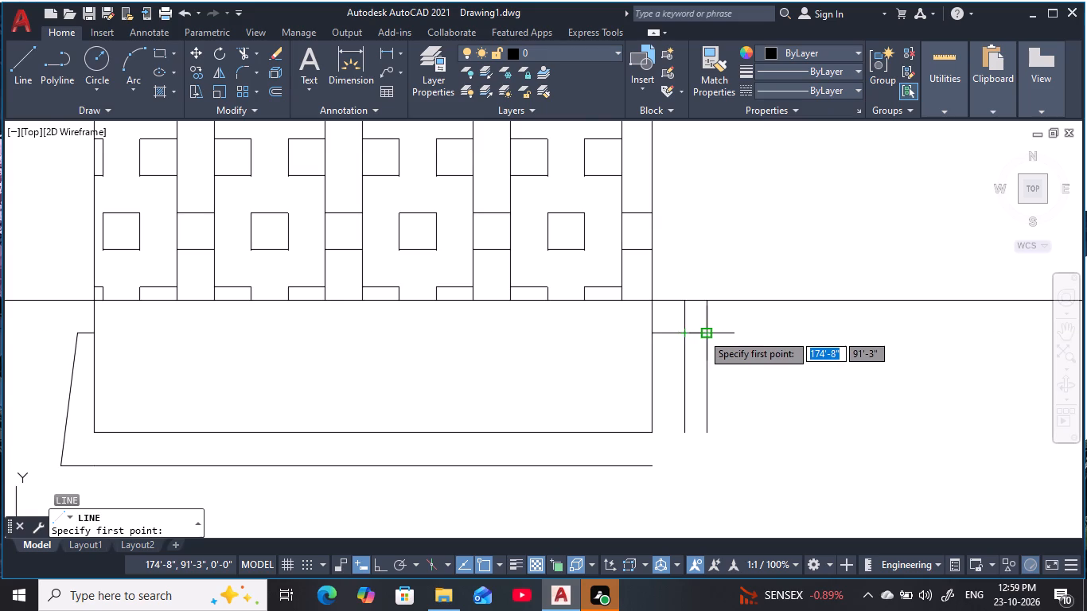
key("Escape")
key("Escape")
scroll(684, 329, "up", 2)
middle_click_drag(680, 328, 628, 311)
key("Escape")
key("Escape")
key("Escape")
key("l")
key("space")
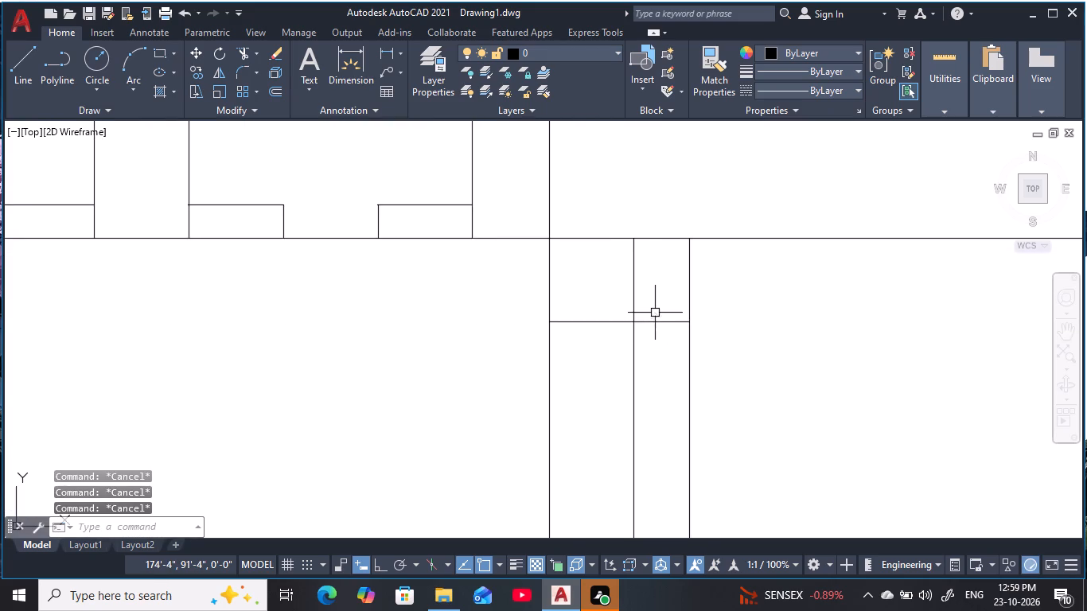
left_click(629, 322)
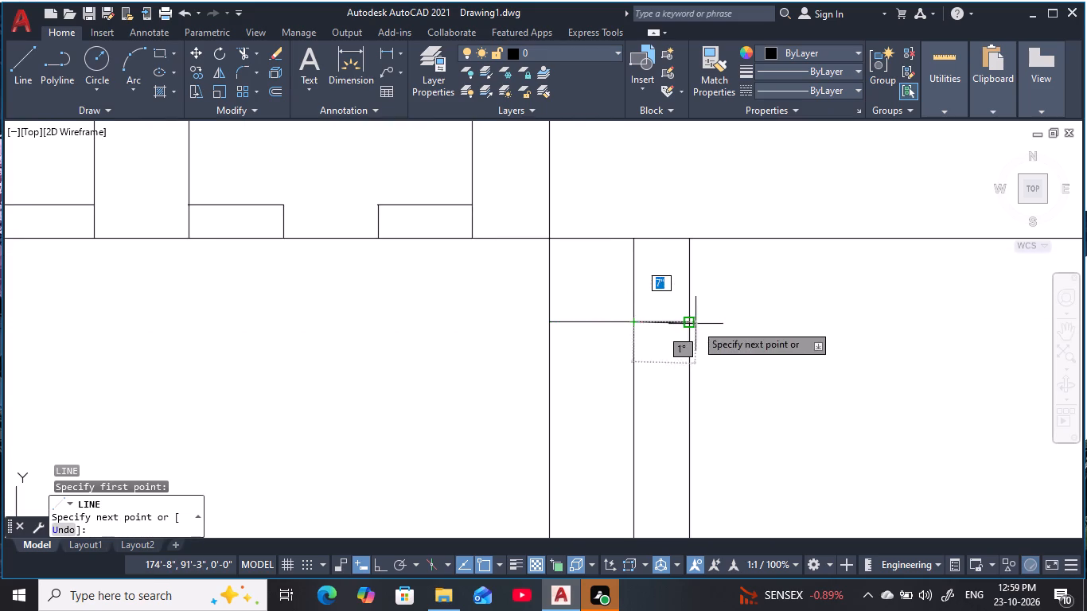
left_click(692, 321)
key("Escape")
key("Escape")
key("Escape")
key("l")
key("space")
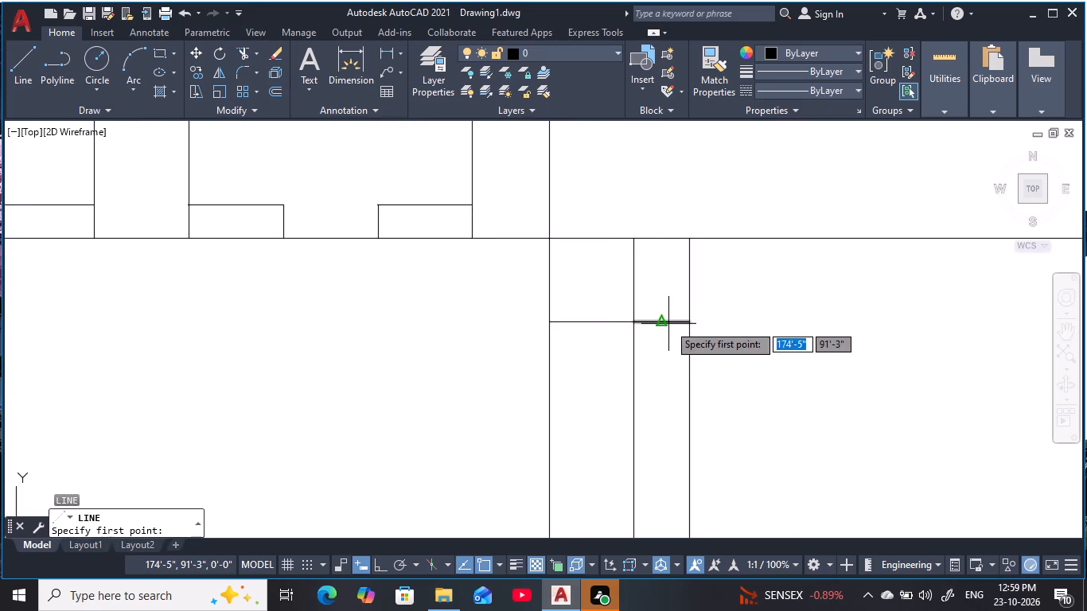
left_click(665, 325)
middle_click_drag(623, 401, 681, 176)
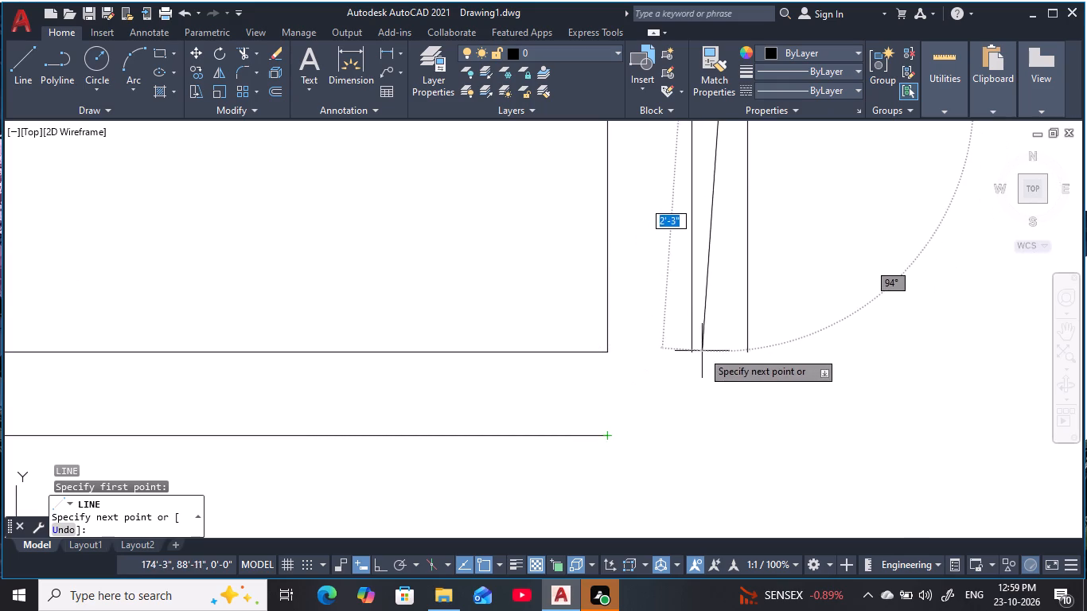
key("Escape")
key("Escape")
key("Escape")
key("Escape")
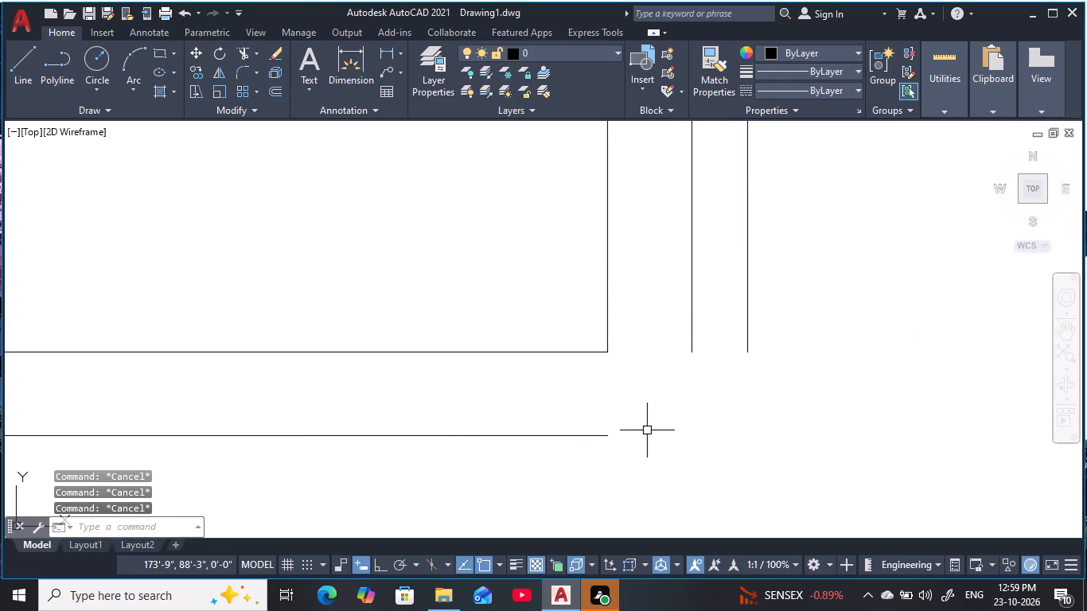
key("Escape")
Draw a horizontal line about 2'-1" long to the right from the bottom border line's right end.
key("l")
key("space")
left_click(608, 436)
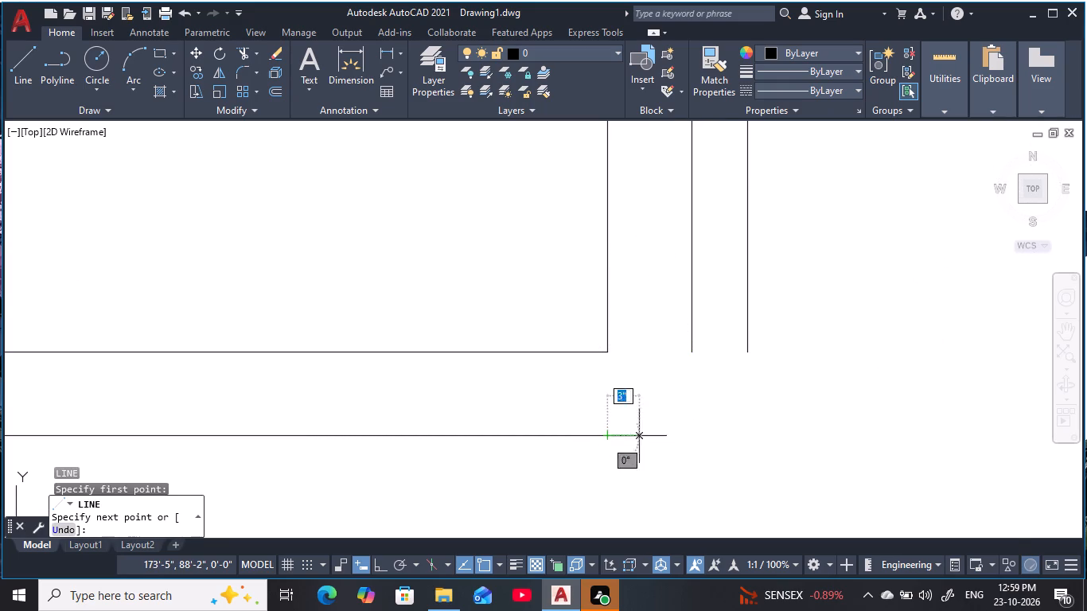
key("F8")
left_click(842, 438)
key("Escape")
key("Escape")
key("Escape")
key("Escape")
Extend the inner vertical offset line down to the bottom border line.
type("ex")
key("space")
left_click(694, 341)
key("Escape")
key("Escape")
key("Escape")
key("Escape")
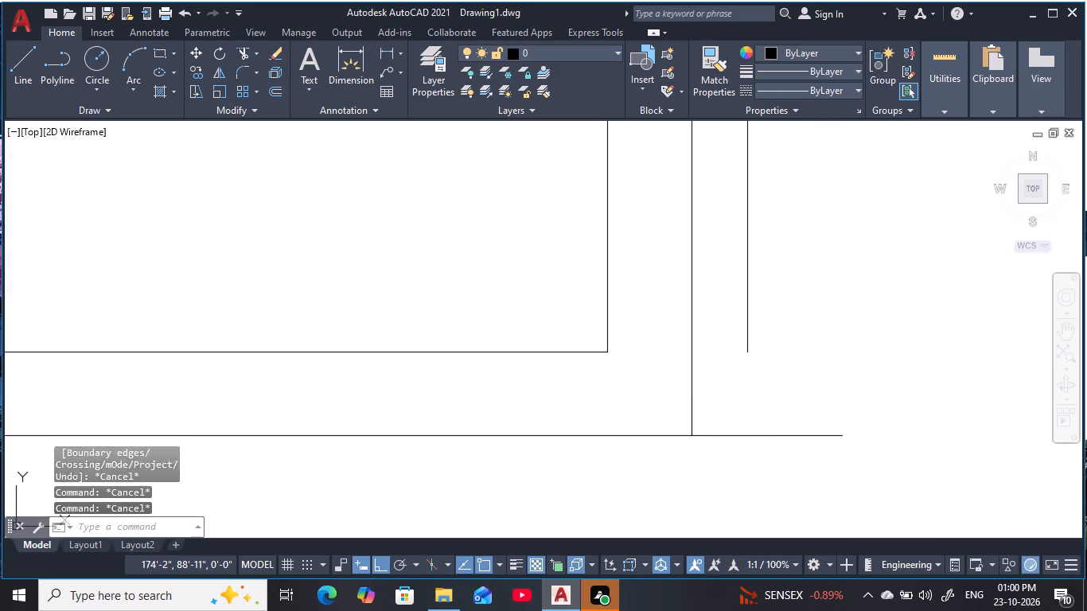
key("Escape")
Draw a slanted line from the short horizontal line's midpoint down to where the inner offset line meets the bottom border.
middle_click_drag(719, 362, 701, 412)
key("Escape")
type("l")
key("space")
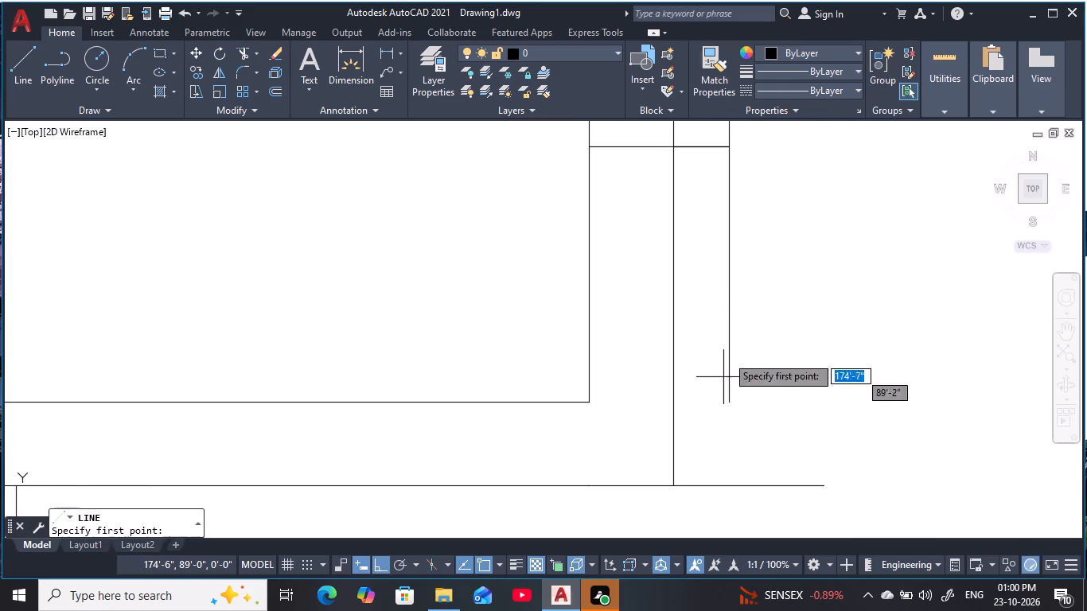
left_click(700, 146)
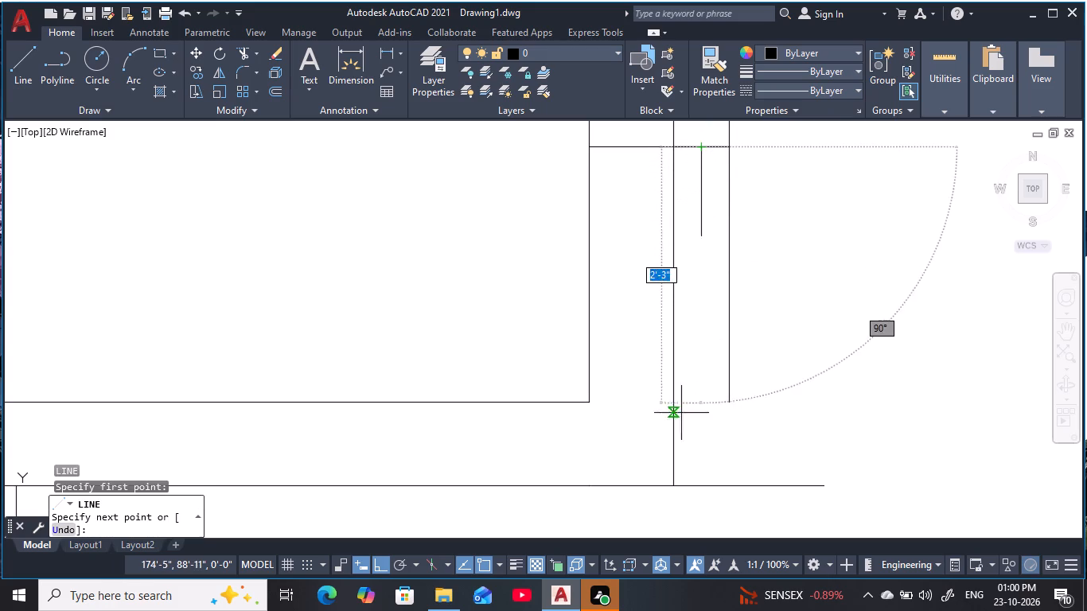
key("F8")
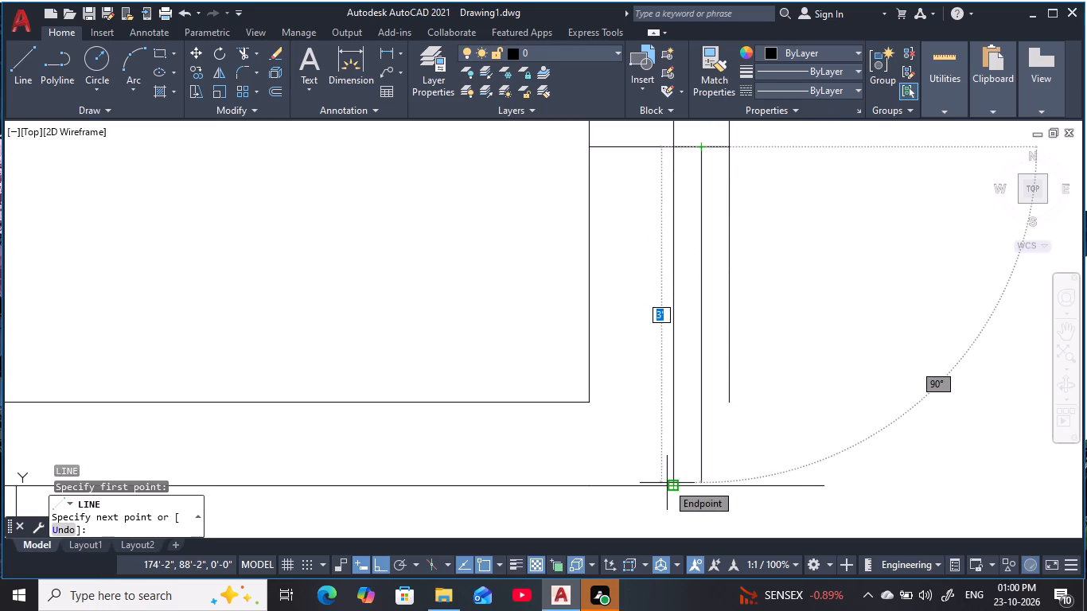
left_click(673, 484)
key("Escape")
key("Escape")
key("Escape")
Trim away both vertical offset lines and the excess horizontals around the right slanted side, keeping a short segment at its top.
middle_click_drag(731, 340, 750, 382)
scroll(736, 354, "down", 1)
key("Escape")
key("Escape")
key("t")
type("r")
key("space")
left_click(741, 455)
left_click(750, 486)
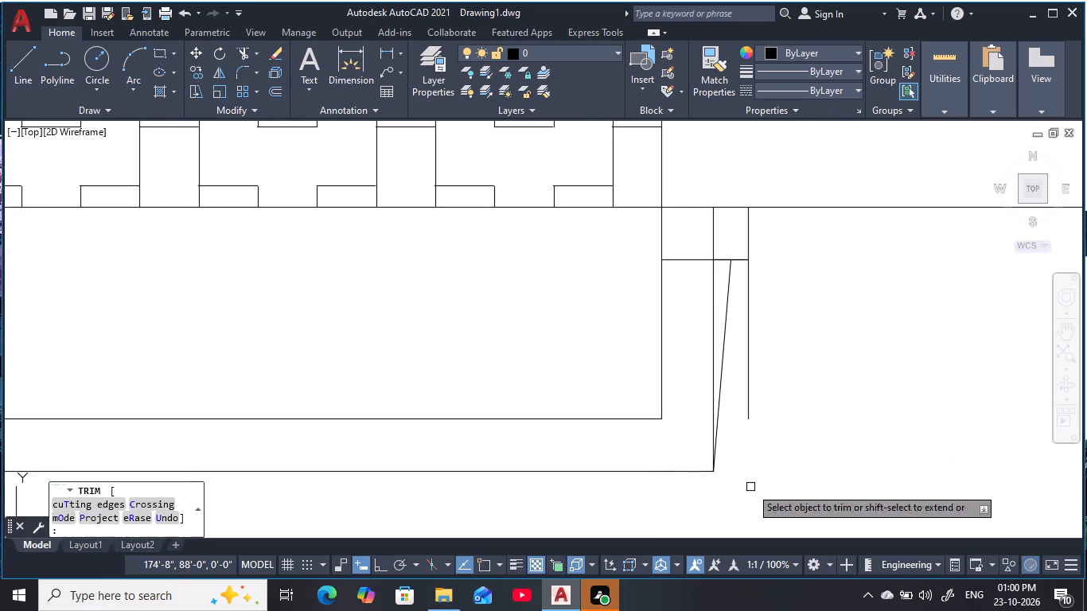
left_click(747, 381)
left_click(748, 240)
left_click(711, 239)
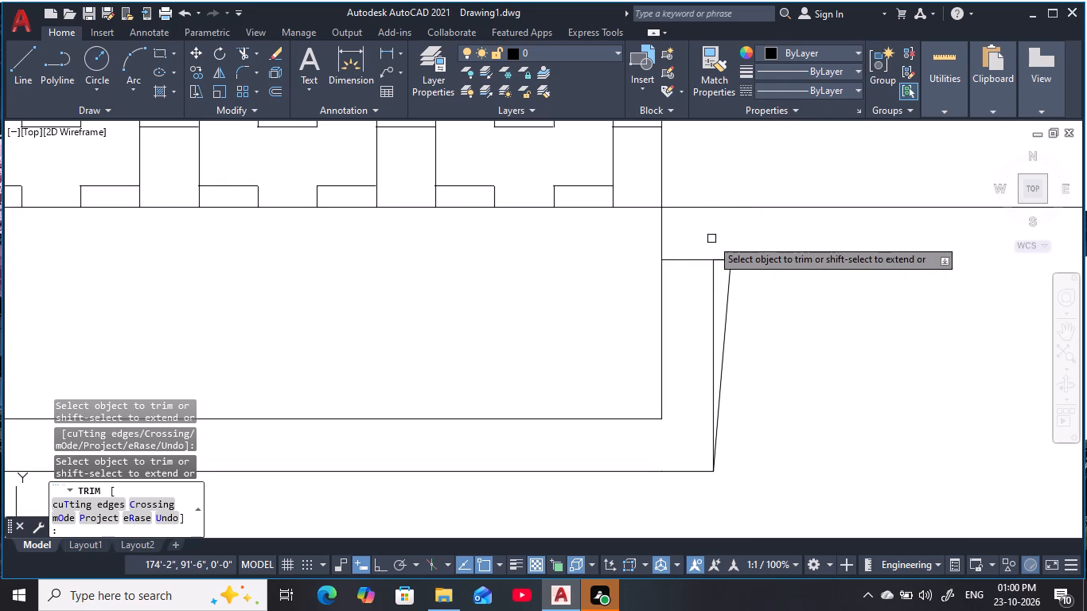
left_click(692, 258)
left_click(745, 261)
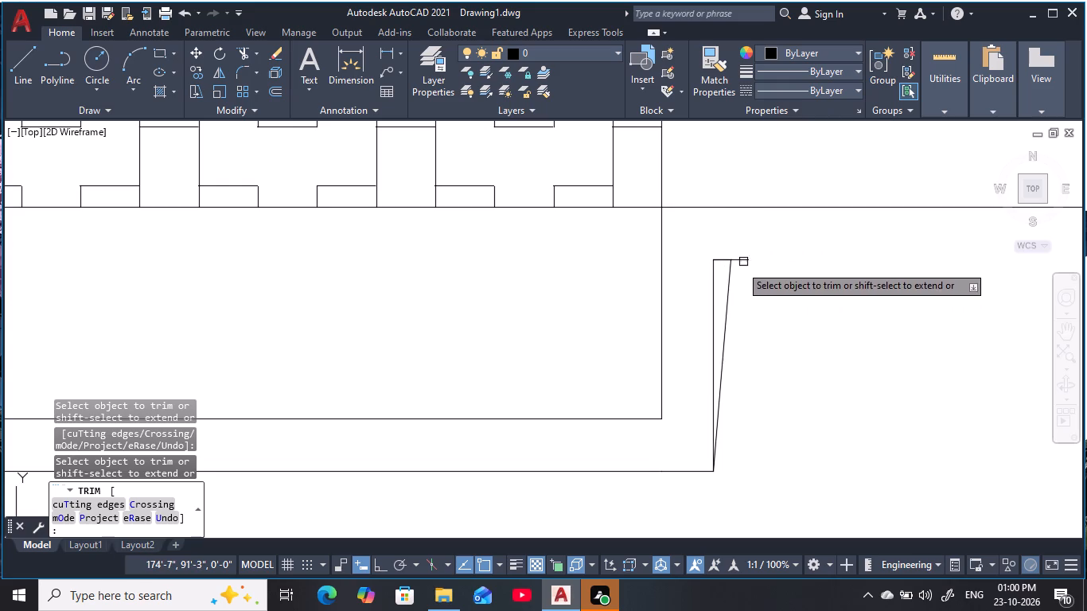
left_click(745, 261)
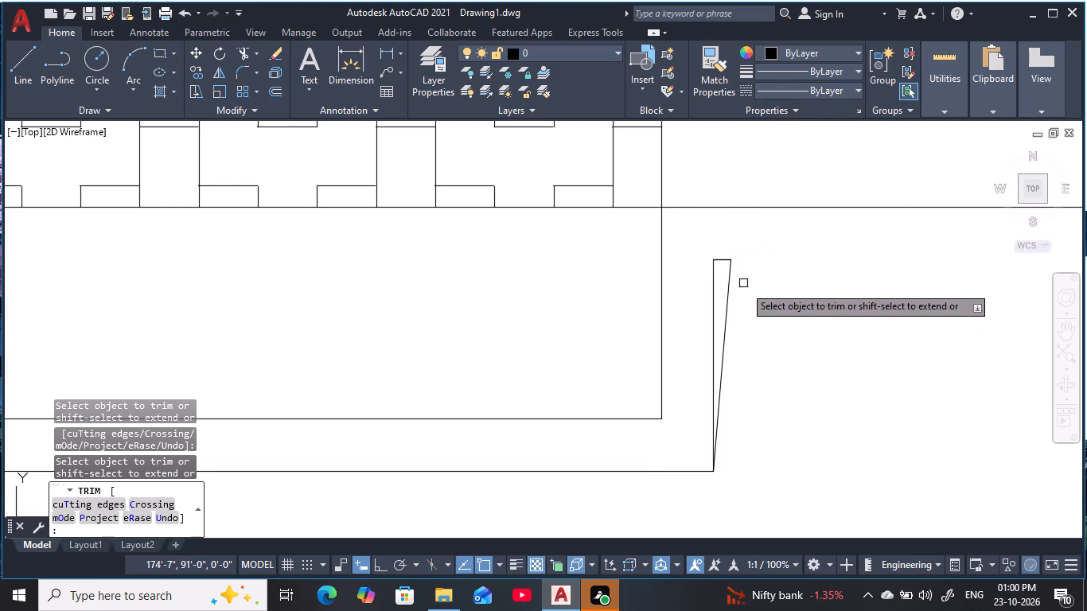
left_click(712, 352)
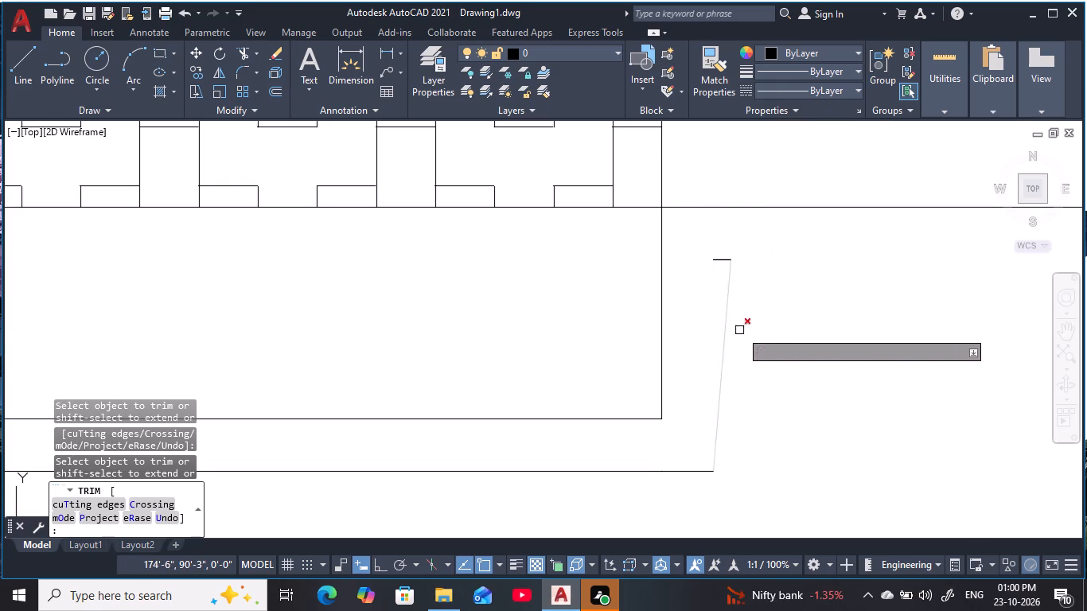
scroll(753, 315, "up", 2)
middle_click_drag(756, 325, 825, 447)
scroll(760, 307, "up", 2)
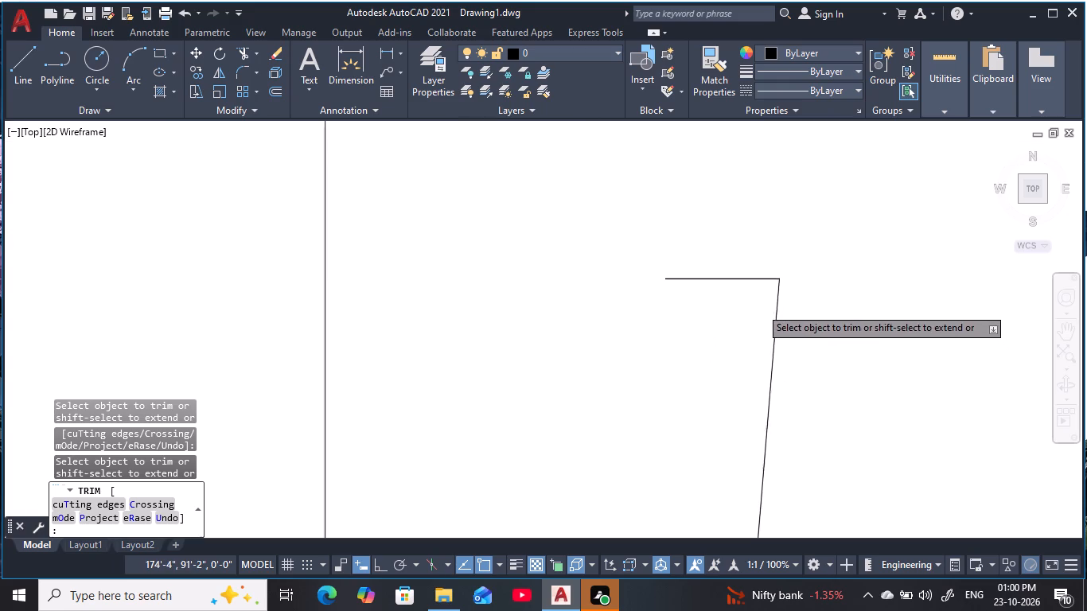
scroll(760, 307, "up", 1)
key("Escape")
key("Escape")
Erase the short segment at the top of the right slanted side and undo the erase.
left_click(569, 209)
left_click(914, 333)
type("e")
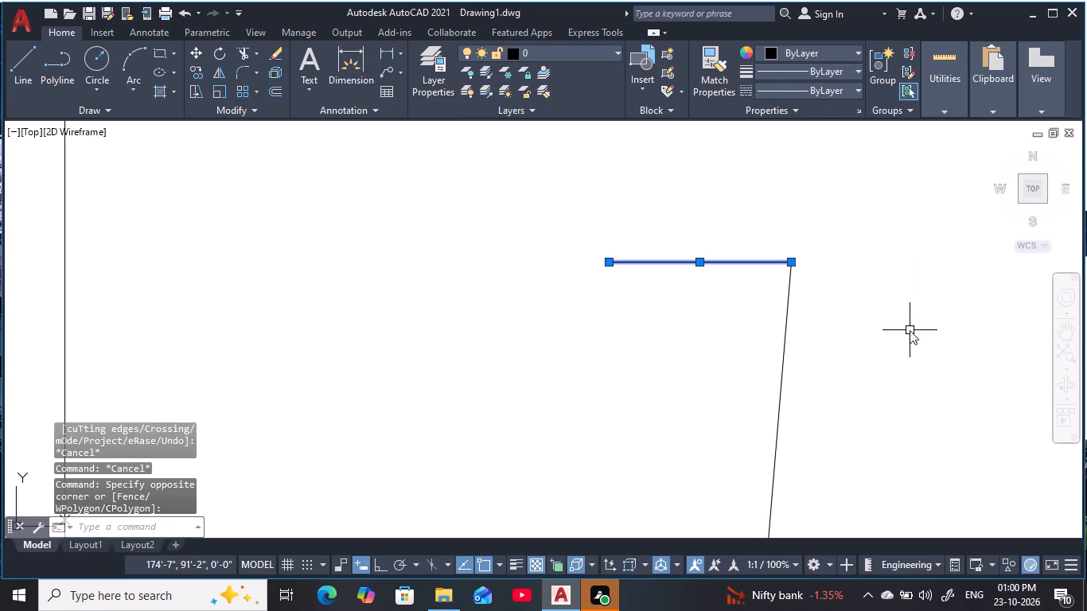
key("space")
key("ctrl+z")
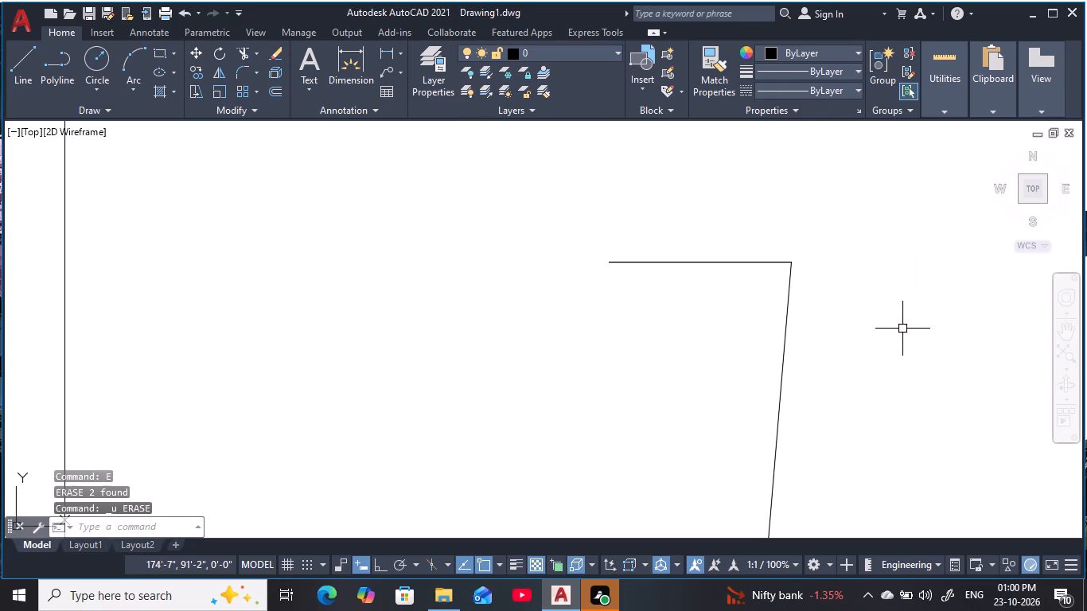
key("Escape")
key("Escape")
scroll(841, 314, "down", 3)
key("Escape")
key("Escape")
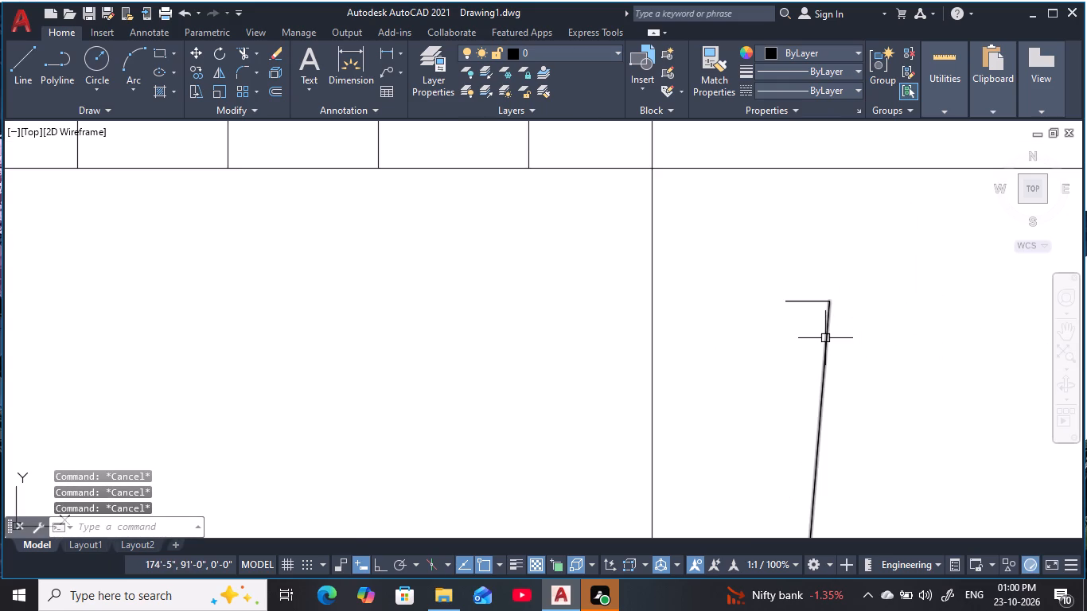
Extend the short top segment of the right slanted side to the box's right side.
type("ex")
key("space")
left_click(797, 303)
scroll(860, 313, "down", 4)
middle_click_drag(855, 321, 784, 249)
key("Escape")
key("Escape")
key("Escape")
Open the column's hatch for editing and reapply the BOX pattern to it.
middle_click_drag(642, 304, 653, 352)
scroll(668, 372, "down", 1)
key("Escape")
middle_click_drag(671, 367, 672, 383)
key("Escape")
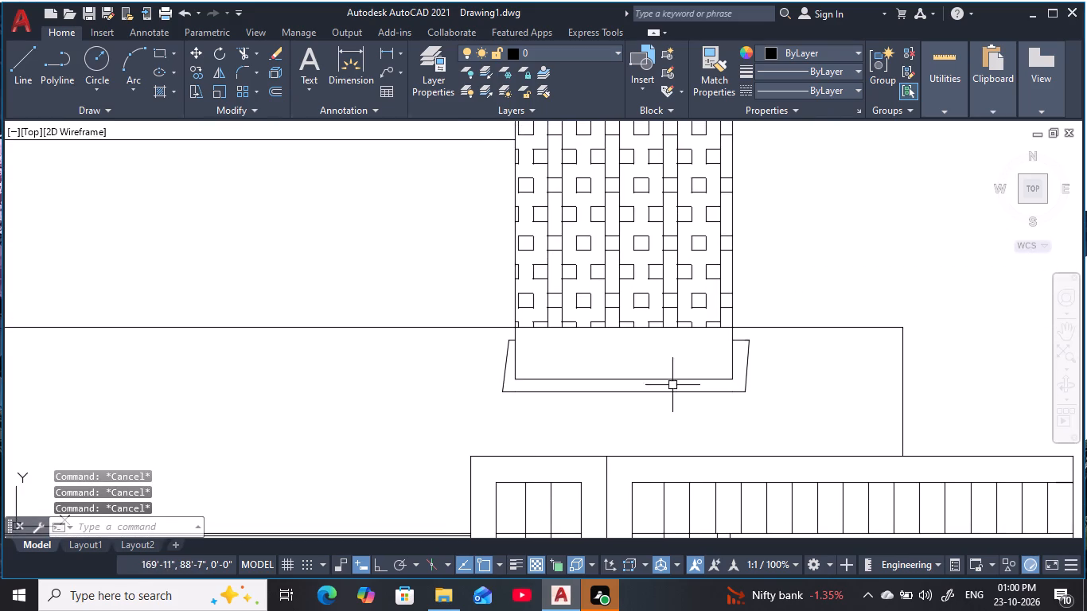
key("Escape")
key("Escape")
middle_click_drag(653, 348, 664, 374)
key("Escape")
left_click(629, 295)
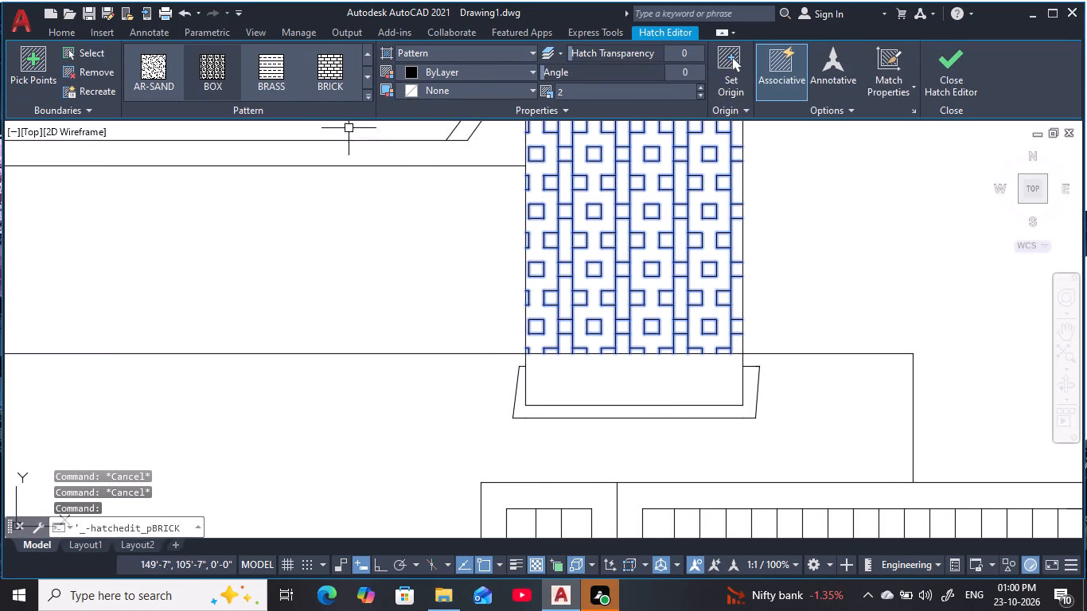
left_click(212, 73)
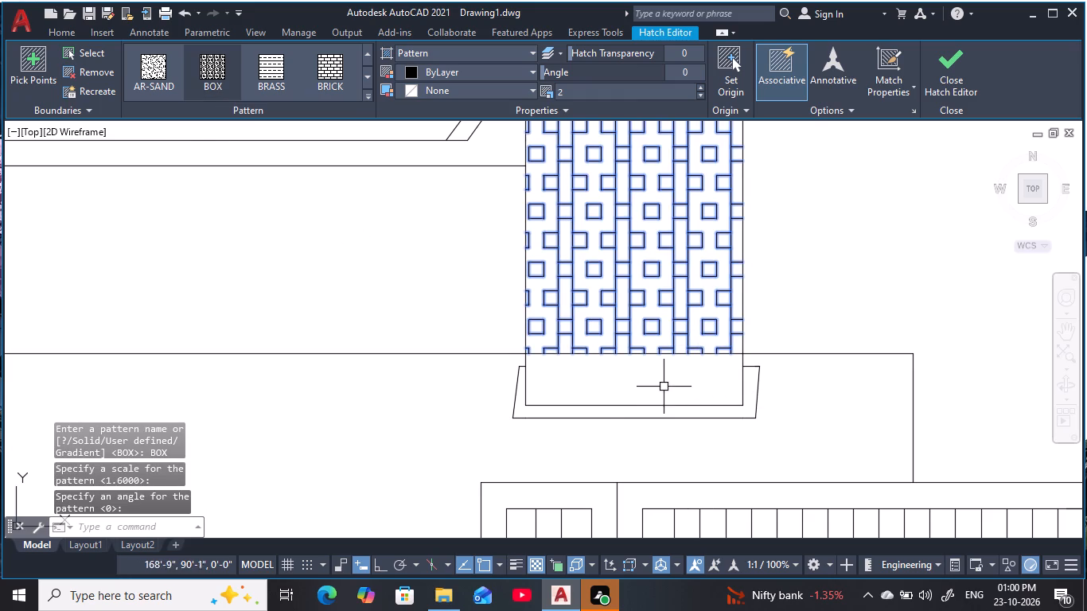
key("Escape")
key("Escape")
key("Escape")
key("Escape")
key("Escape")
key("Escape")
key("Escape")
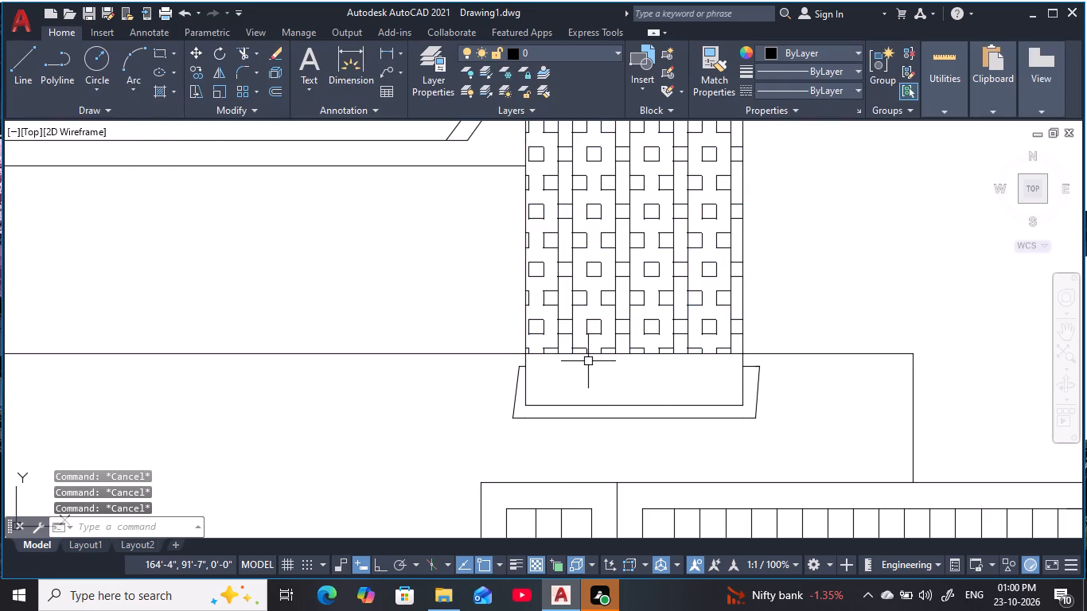
Hatch the inside of the base box below the column with the BOX pattern.
type("h")
key("space")
left_click(210, 75)
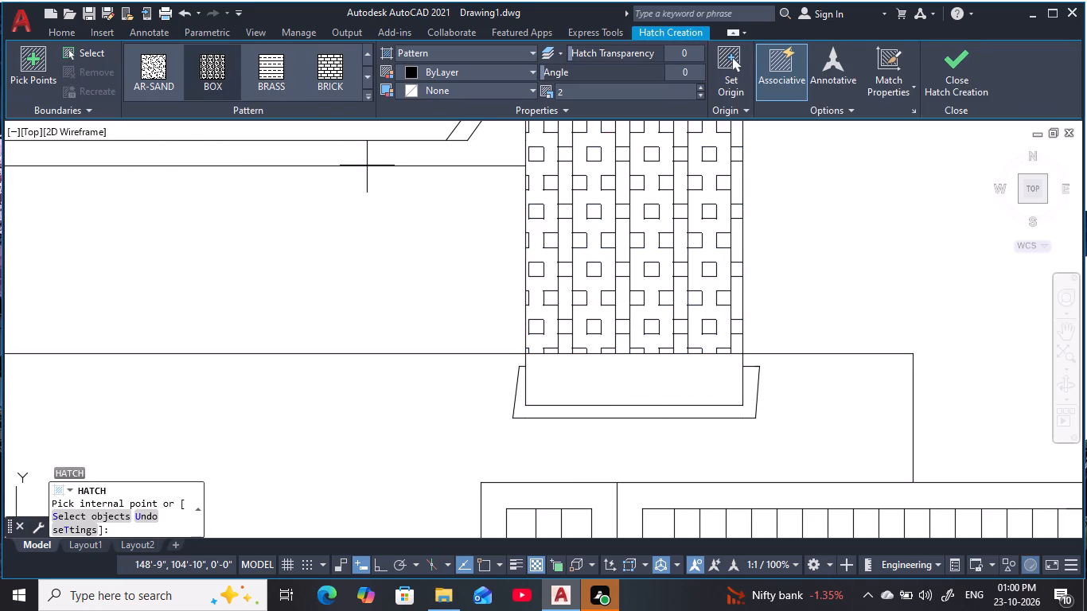
left_click(652, 387)
key("Escape")
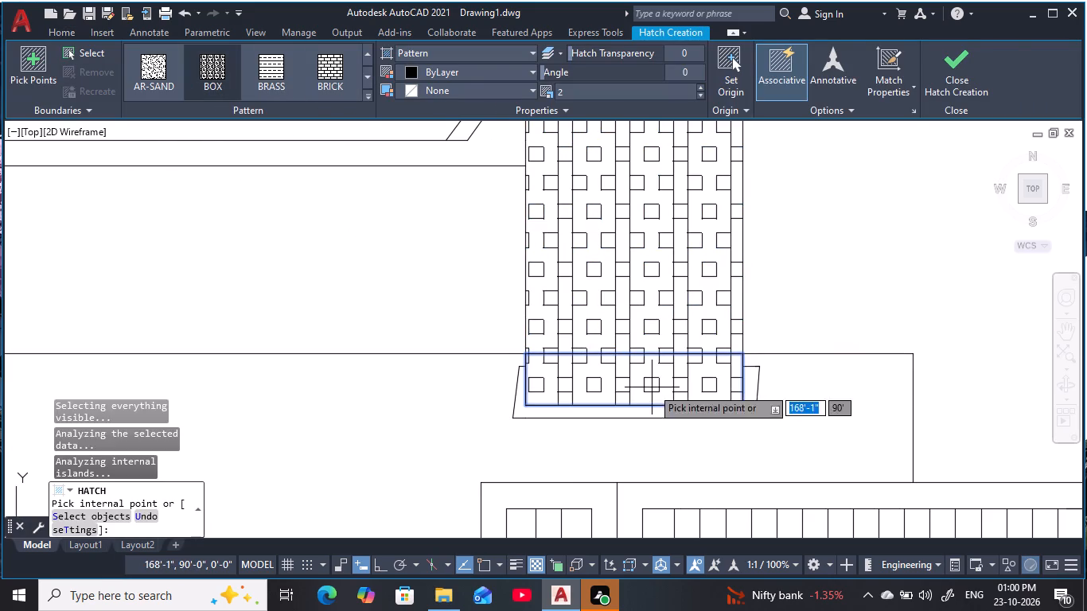
key("Escape")
key("Escape")
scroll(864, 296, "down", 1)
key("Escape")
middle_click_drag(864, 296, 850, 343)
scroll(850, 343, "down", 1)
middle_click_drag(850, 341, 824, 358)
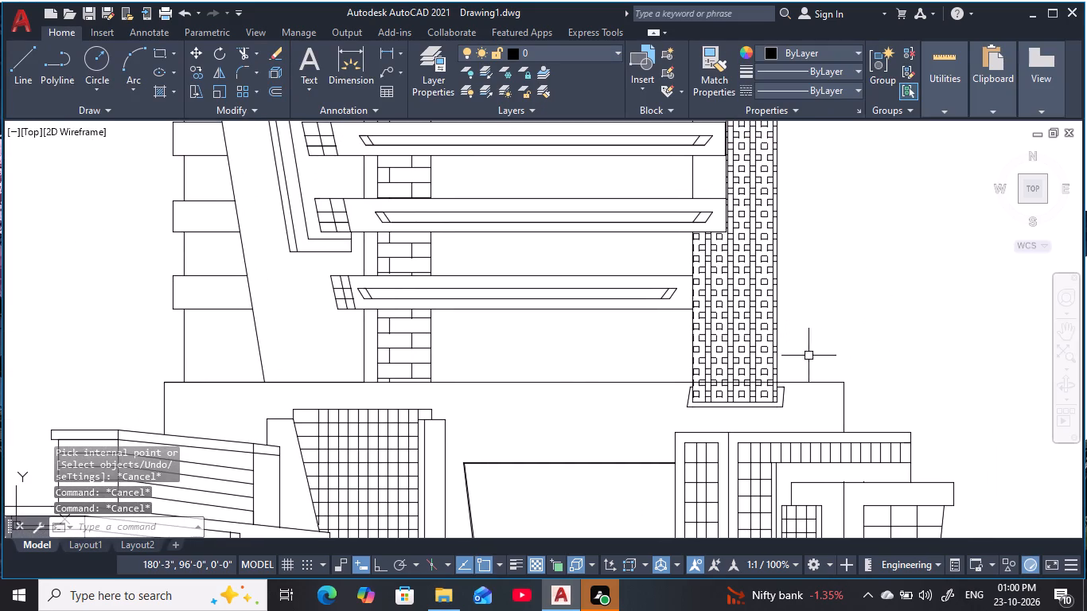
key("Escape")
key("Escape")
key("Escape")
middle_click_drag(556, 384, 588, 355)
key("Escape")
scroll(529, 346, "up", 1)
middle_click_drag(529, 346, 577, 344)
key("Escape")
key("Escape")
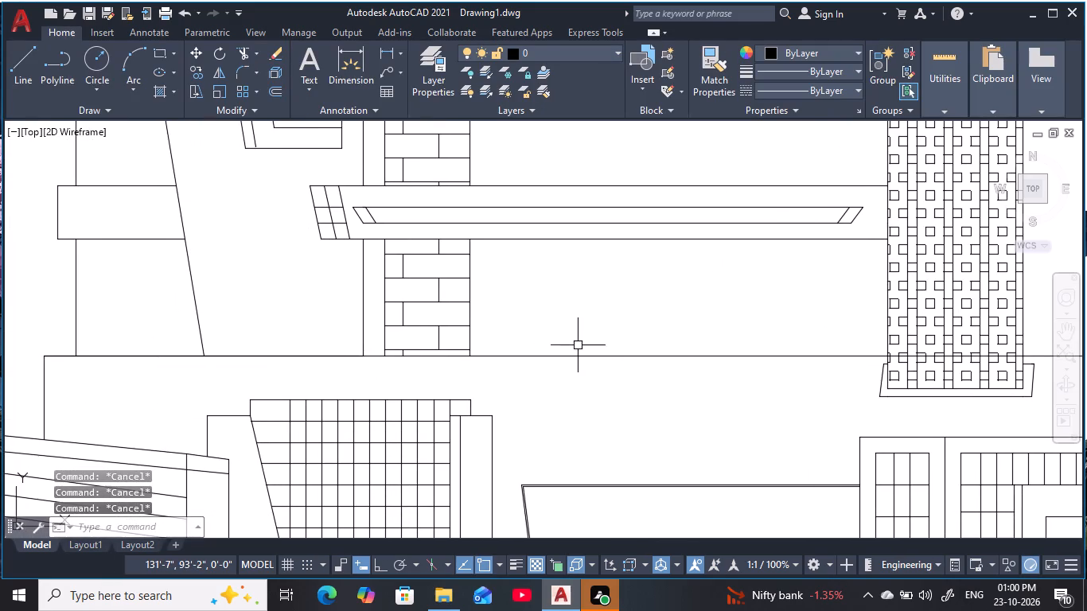
Review the podium, the hatched column's base and the foot of the brick column across the elevation.
key("Escape")
key("Escape")
key("Escape")
key("Escape")
key("Escape")
key("Escape")
key("Escape")
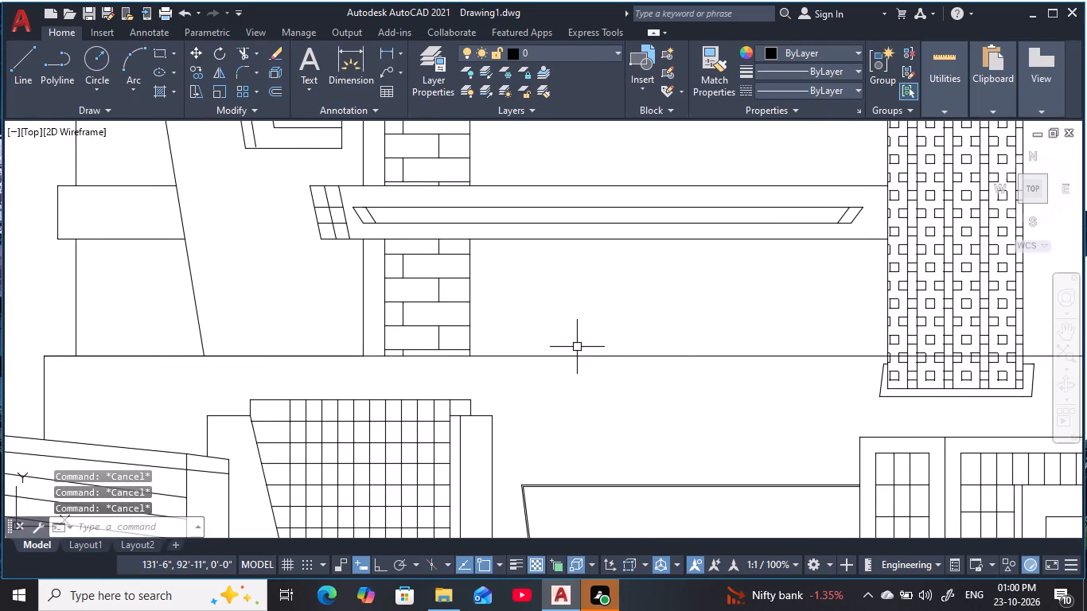
scroll(577, 347, "down", 1)
middle_click_drag(577, 347, 543, 345)
scroll(542, 344, "down", 1)
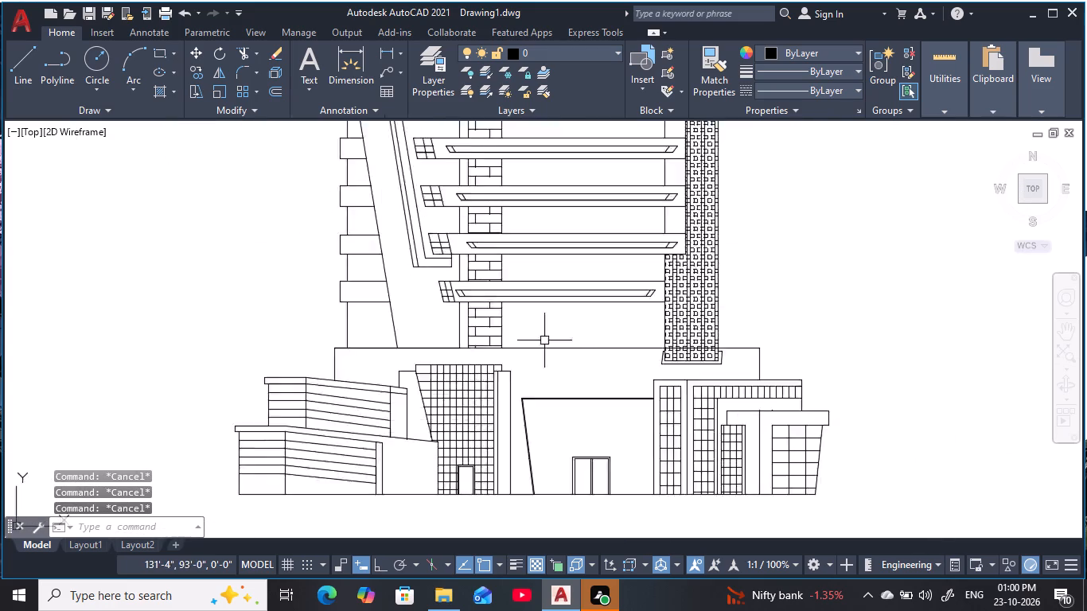
scroll(544, 341, "down", 1)
middle_click_drag(511, 348, 516, 390)
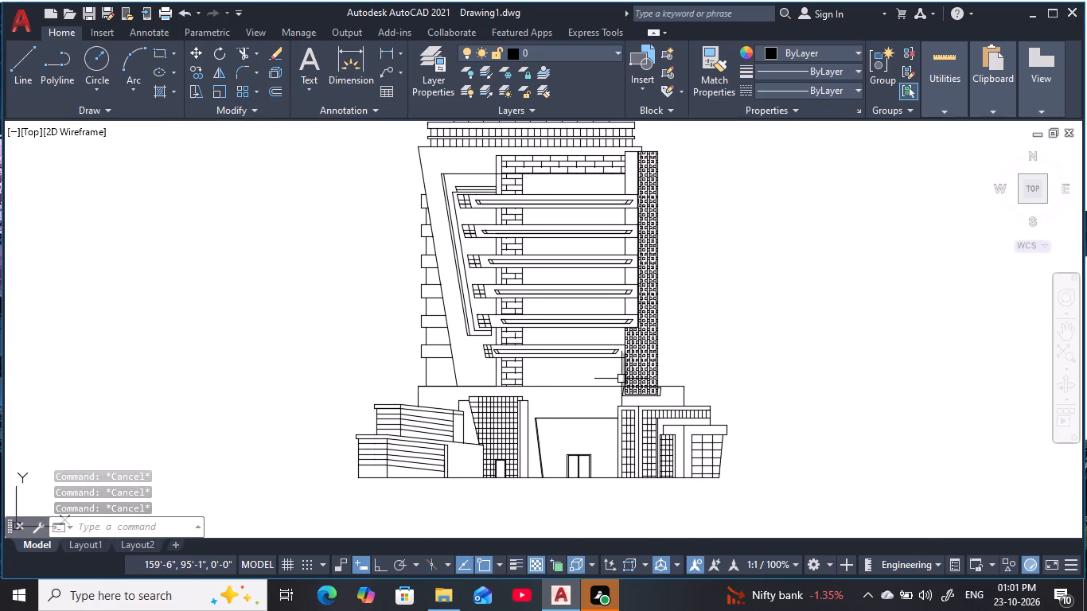
scroll(590, 378, "up", 1)
middle_click_drag(590, 378, 582, 368)
scroll(668, 407, "up", 2)
middle_click_drag(662, 407, 657, 408)
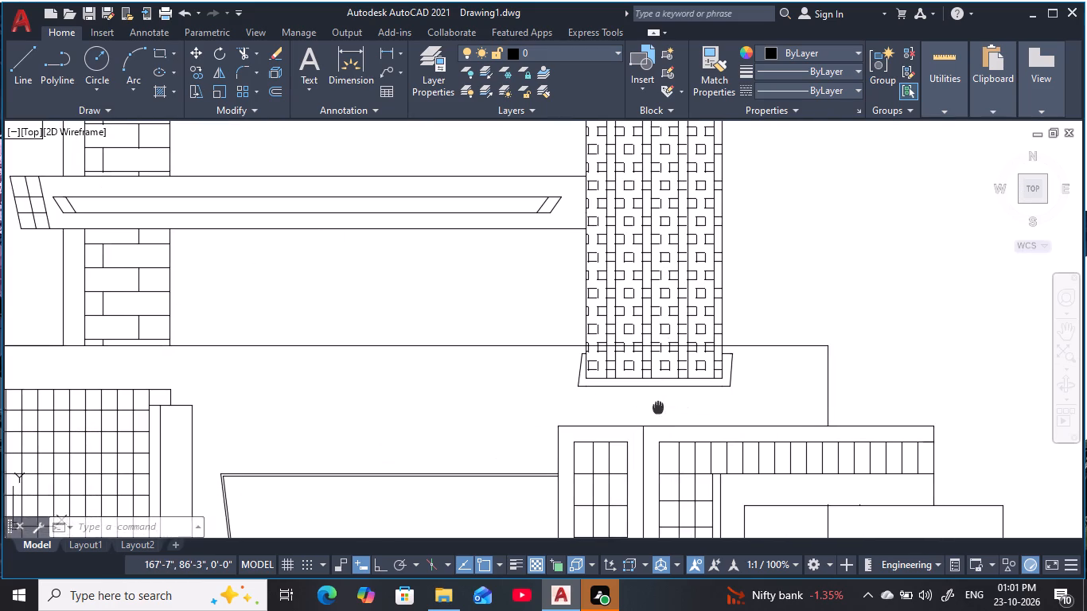
middle_click_drag(657, 408, 664, 419)
key("Escape")
middle_click_drag(499, 376, 565, 375)
scroll(582, 375, "down", 2)
middle_click_drag(578, 376, 587, 385)
scroll(545, 382, "up", 1)
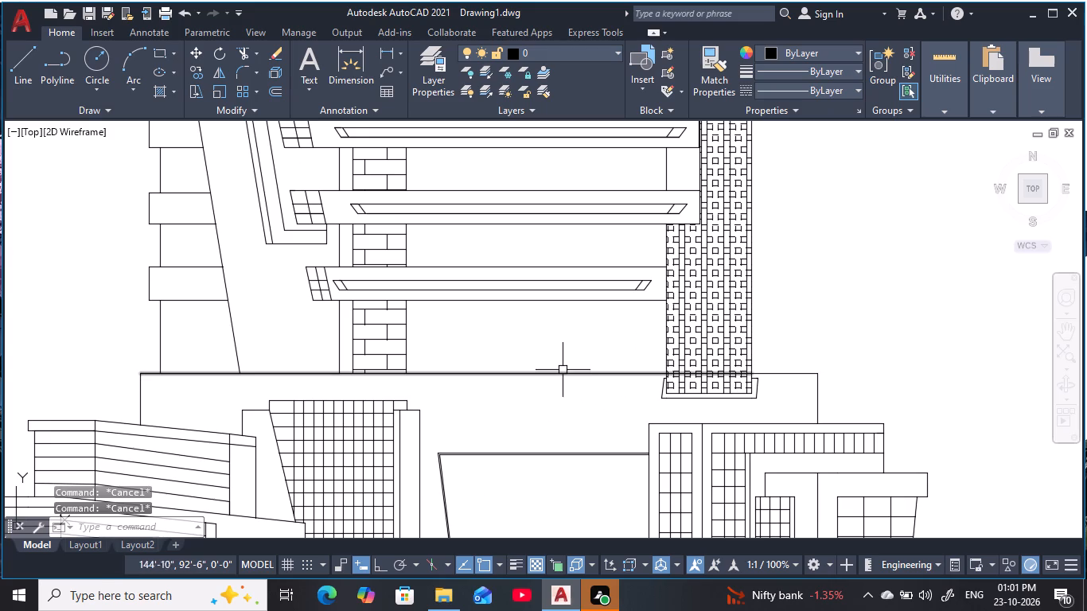
key("Escape")
key("Escape")
key("Escape")
key("Escape")
key("Escape")
key("Escape")
key("Escape")
key("Escape")
key("Escape")
key("Escape")
key("Escape")
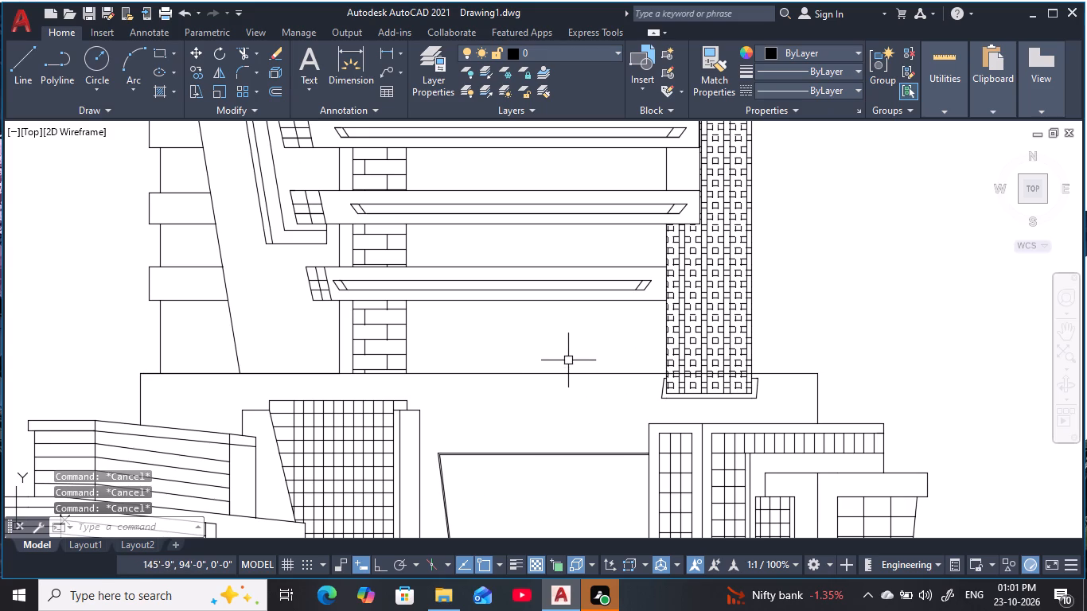
key("Escape")
key("Escape")
scroll(441, 371, "up", 1)
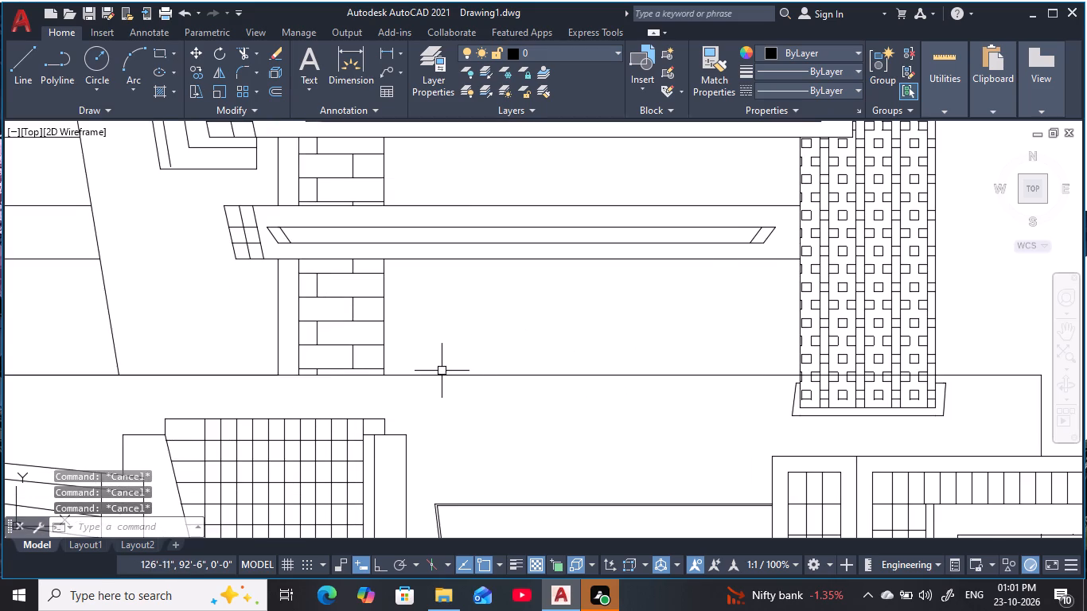
middle_click_drag(442, 371, 479, 371)
Measure the height of the lowest full brick course on the brick column's right edge.
key("Escape")
key("d")
type("li")
key("space")
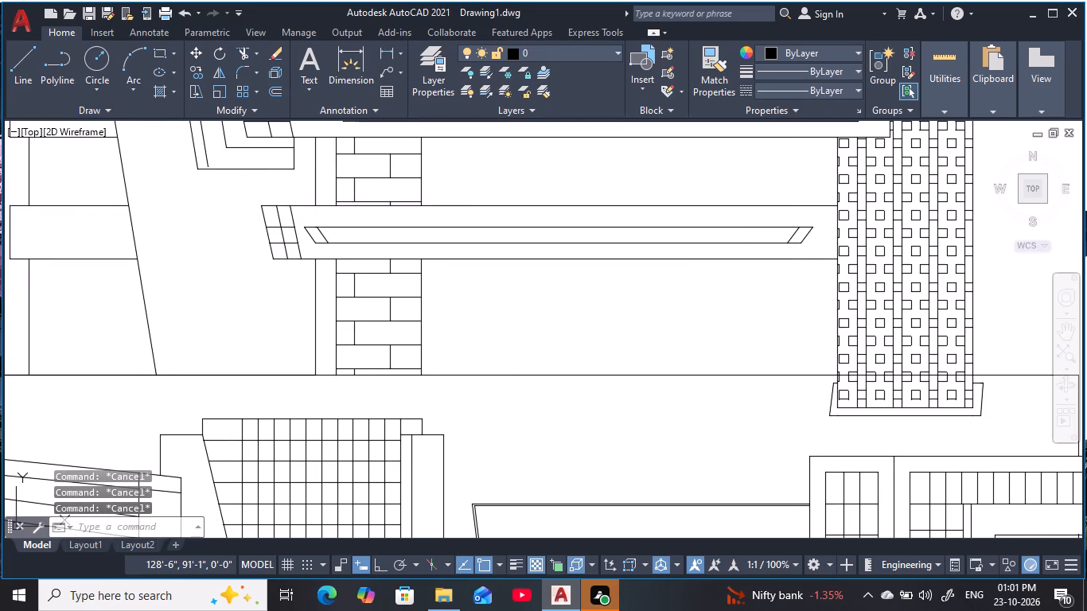
left_click(419, 347)
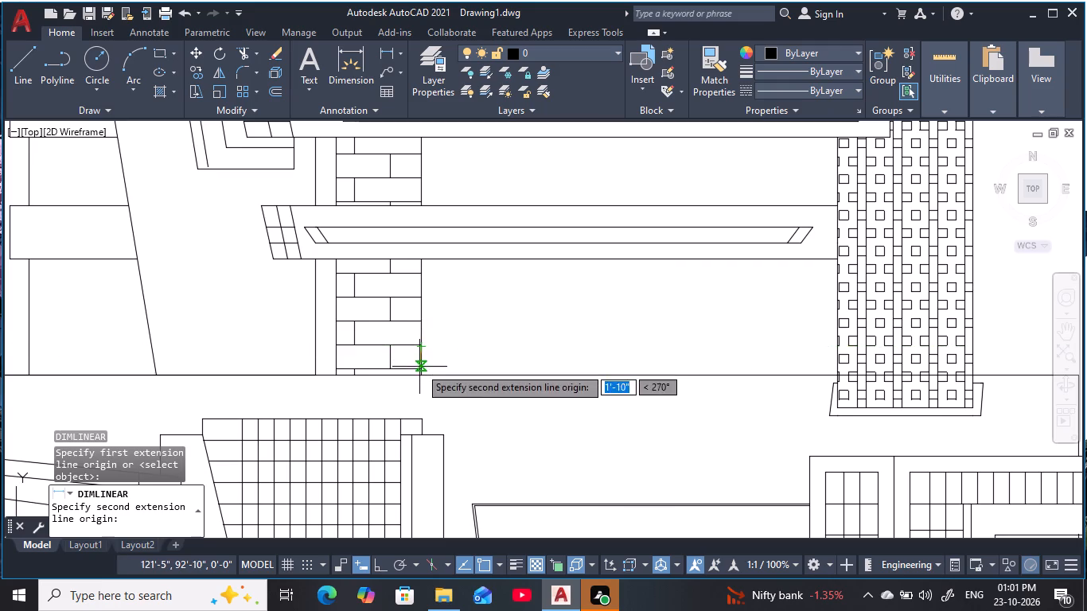
left_click(419, 367)
key("Escape")
key("Escape")
key("Escape")
key("Escape")
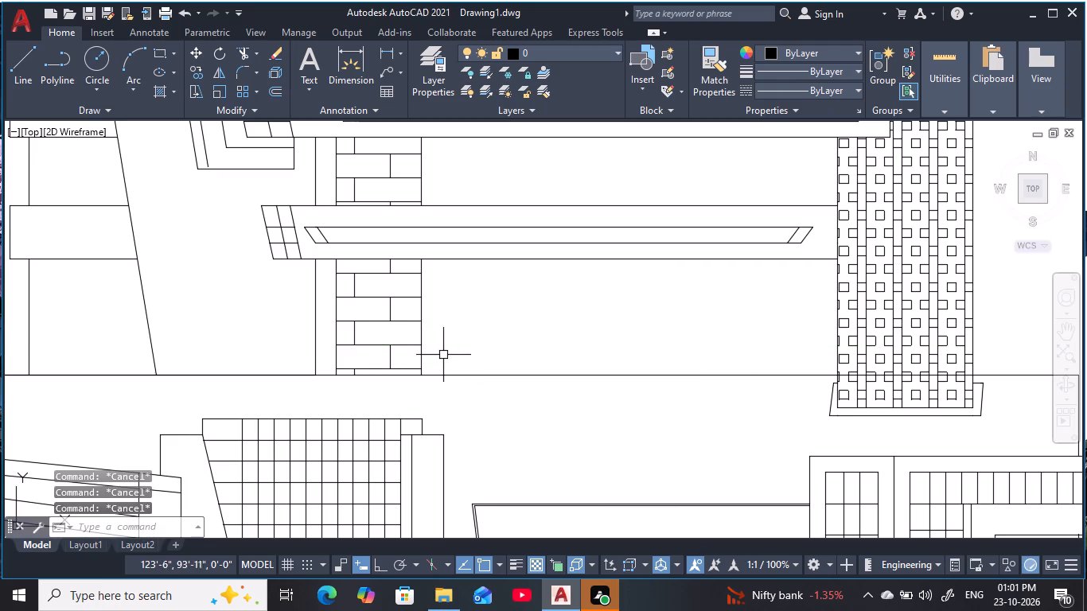
Offset the podium's top line 1'-10" downward.
type("o")
key("space")
key("1")
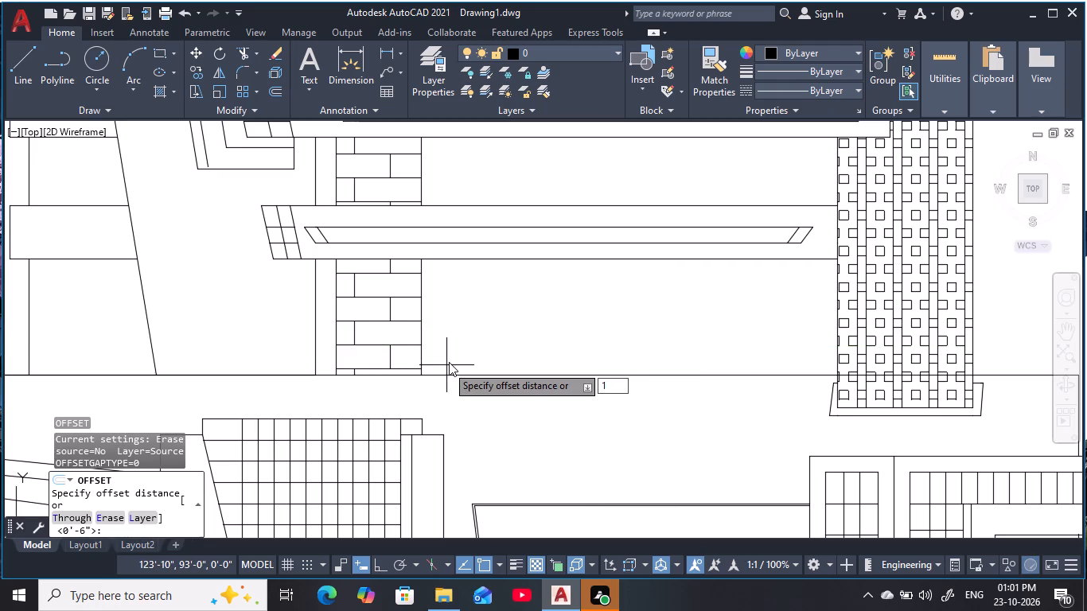
key("apostrophe")
key("1")
key("0")
key("space")
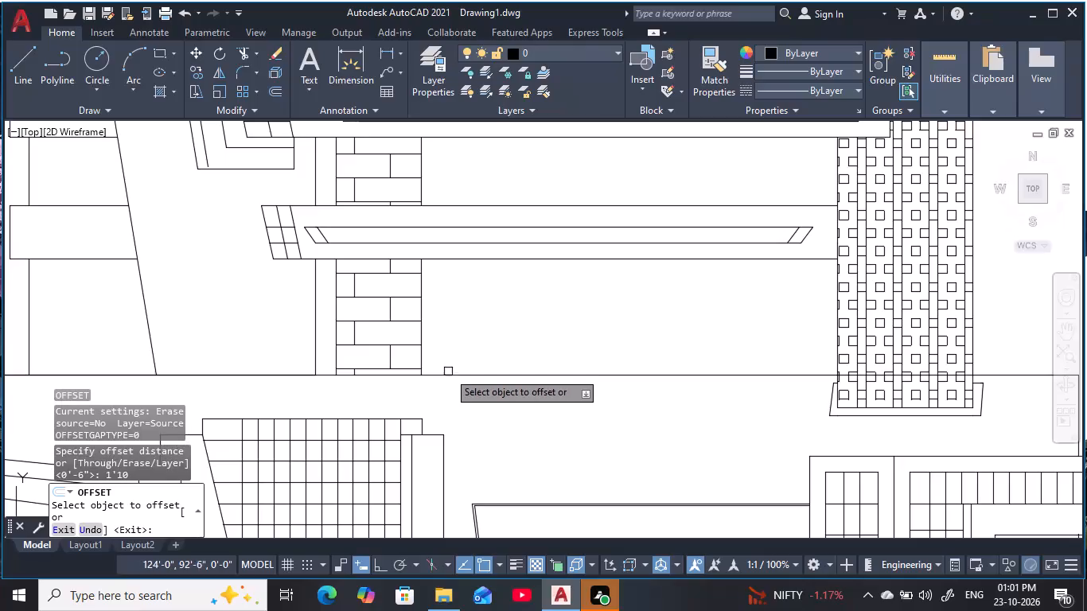
left_click(450, 375)
left_click(441, 426)
key("Escape")
key("Escape")
middle_click_drag(450, 421, 505, 407)
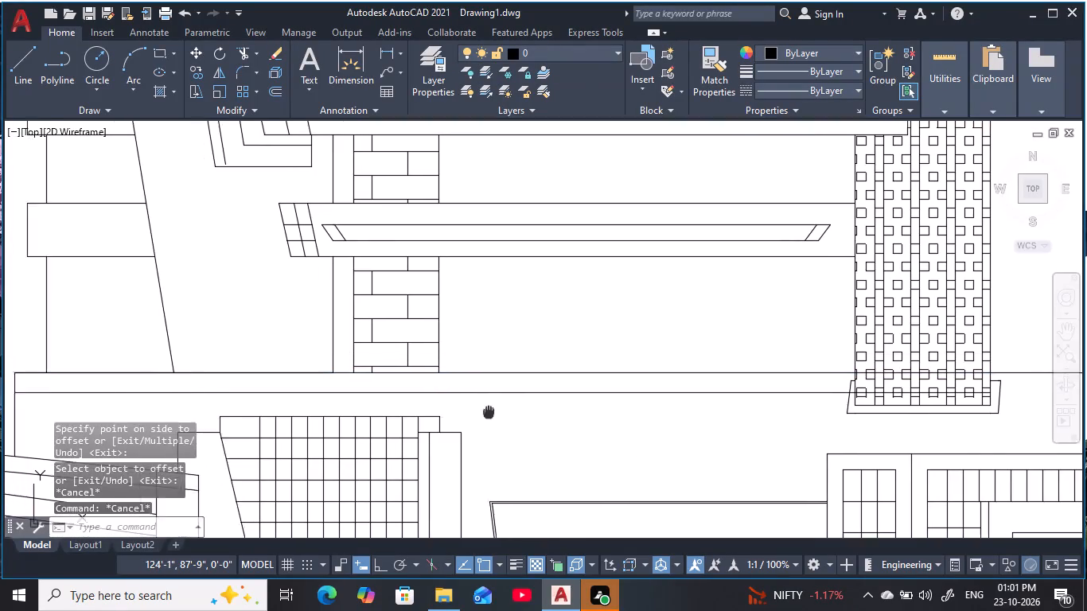
middle_click_drag(505, 407, 553, 397)
key("Escape")
Extend the brick column's left edge down to the offset line below the podium's top line.
scroll(554, 397, "up", 1)
key("Escape")
key("Escape")
type("ex")
key("space")
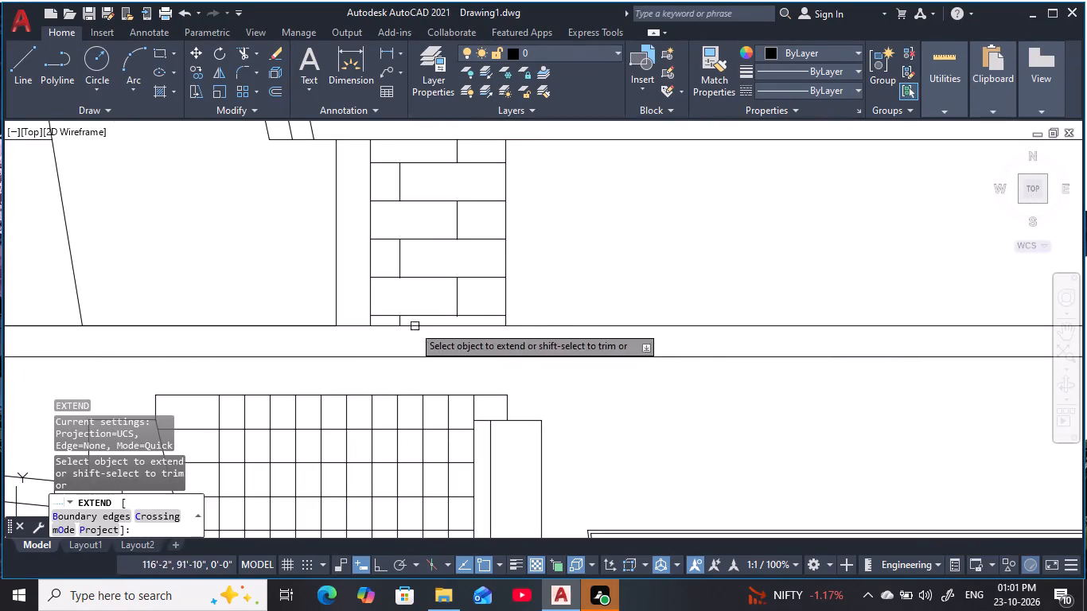
left_click(368, 294)
key("Escape")
key("Escape")
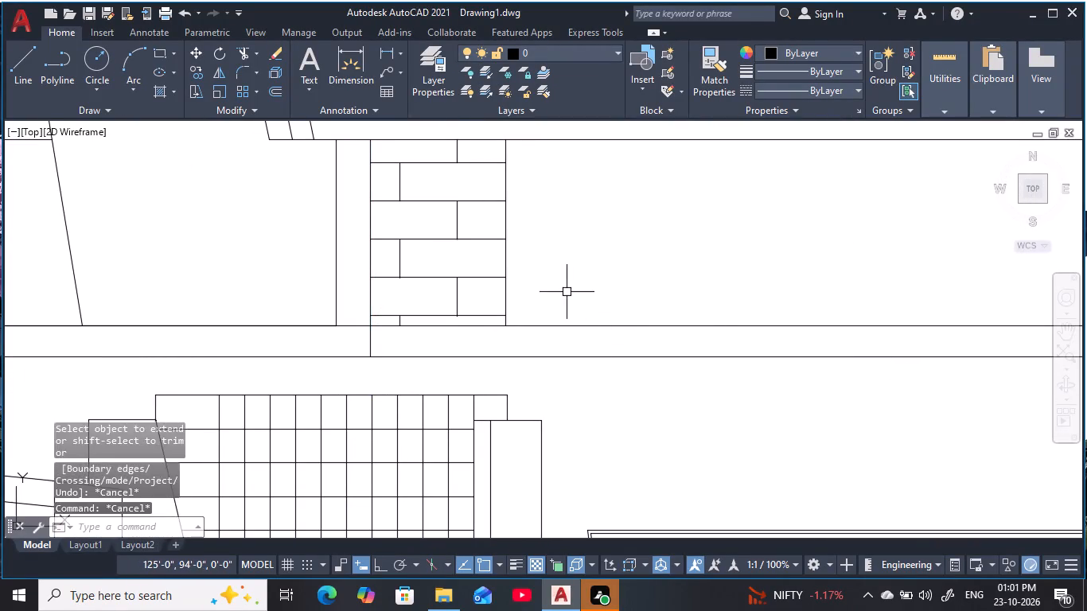
key("Escape")
middle_click_drag(575, 294, 598, 301)
key("Escape")
key("Escape")
key("Escape")
key("Escape")
key("Escape")
key("Escape")
key("Escape")
key("Escape")
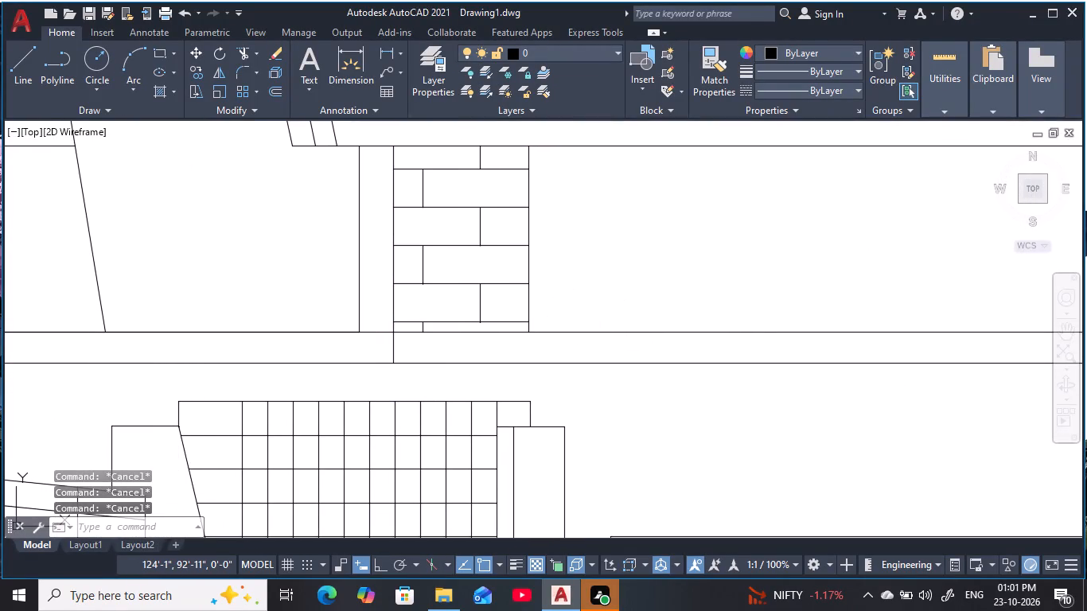
Offset the right edge of the brick column's lowest section 11" to the right.
type("o")
key("space")
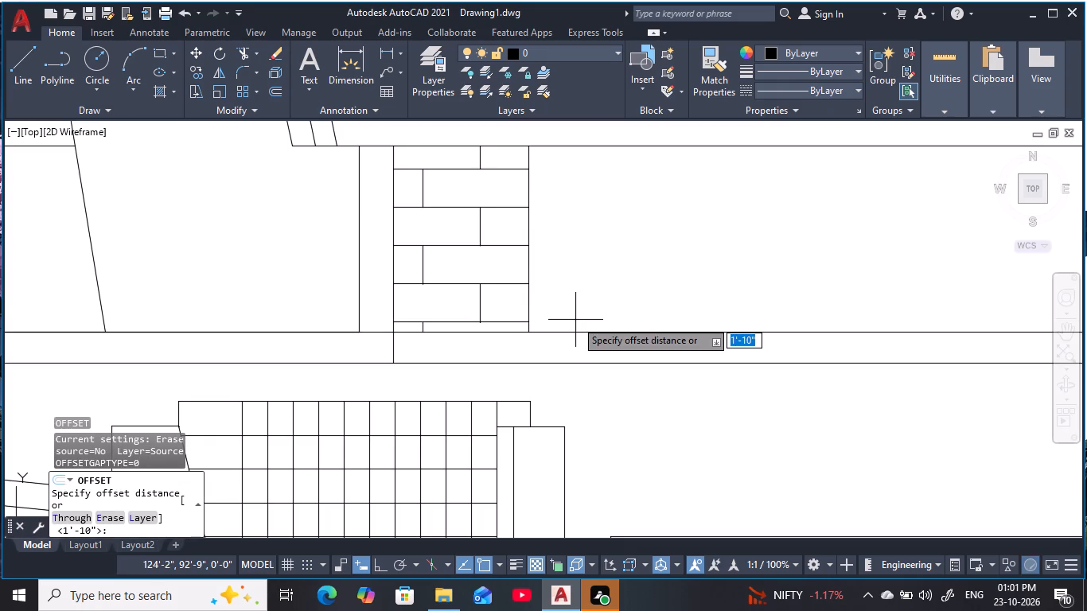
scroll(575, 320, "down", 1)
middle_click_drag(575, 321, 559, 347)
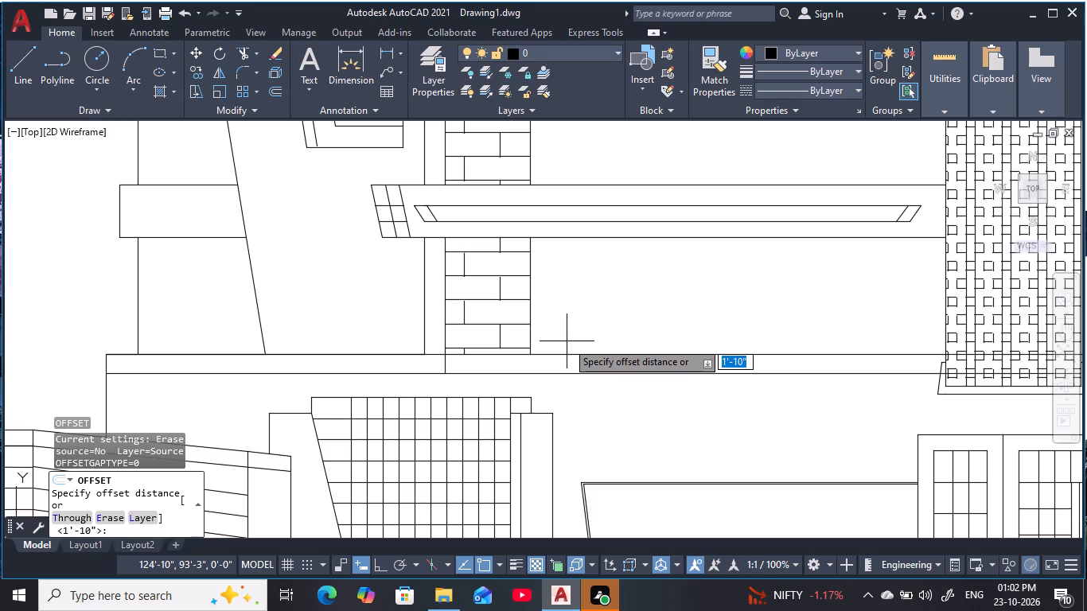
type("11")
key("space")
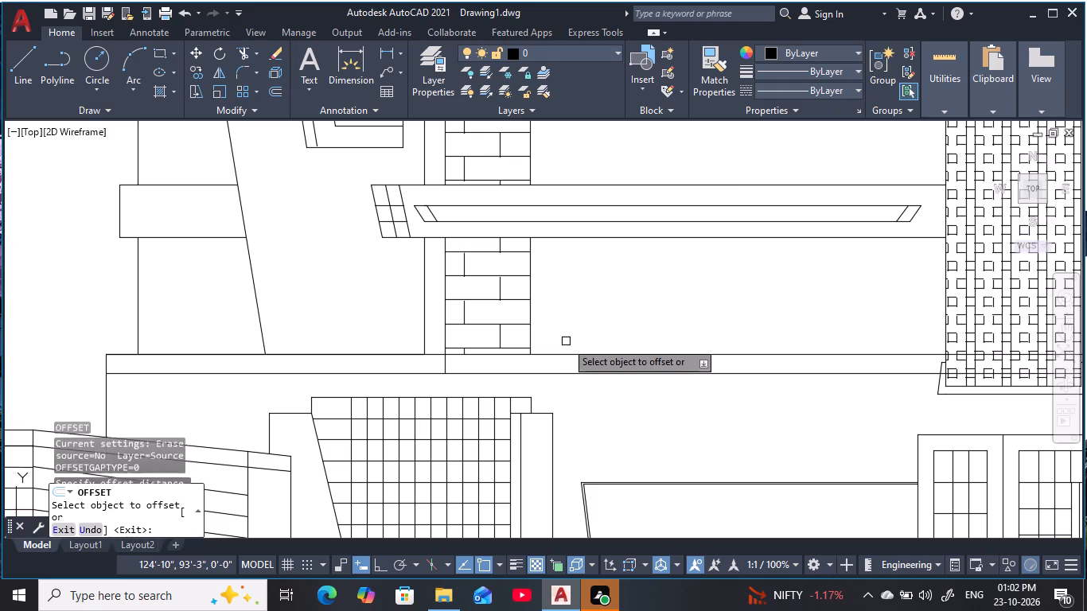
left_click(532, 333)
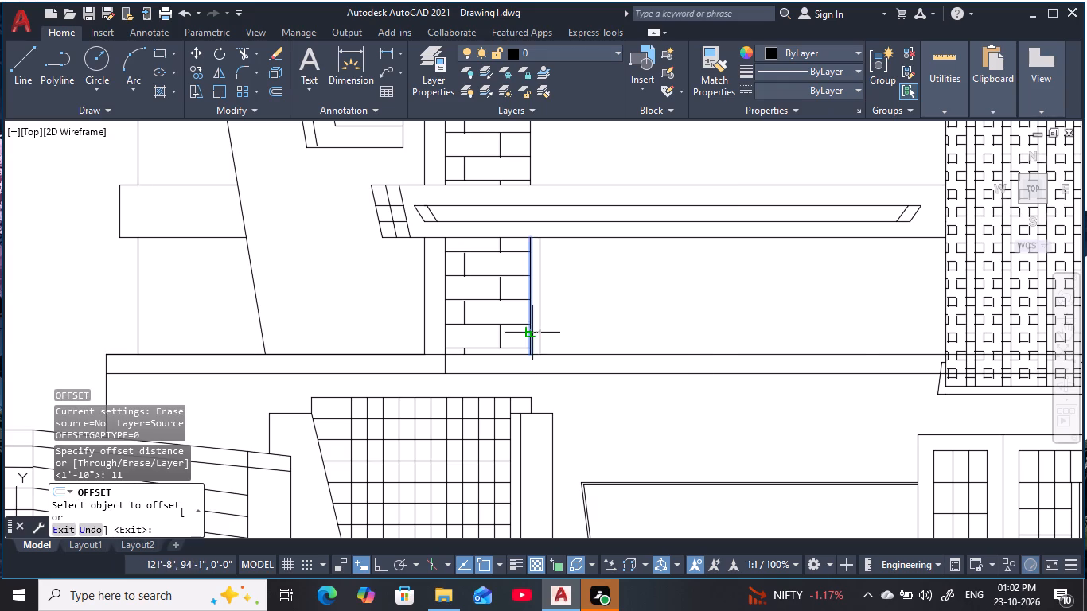
left_click(686, 325)
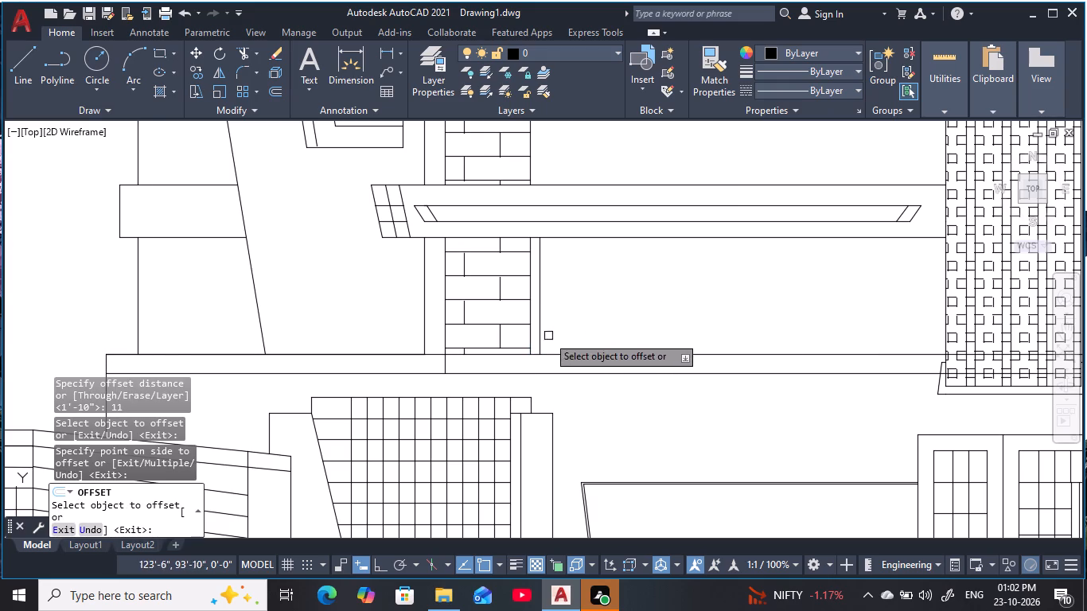
key("Escape")
key("Escape")
key("Escape")
key("Escape")
key("Escape")
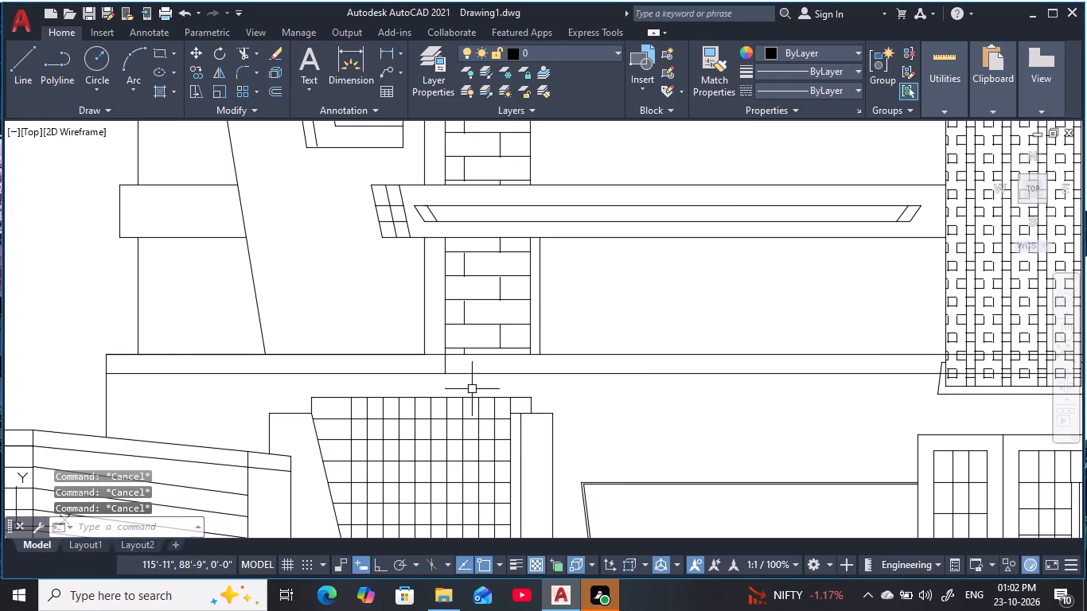
Extend the offset vertical line beside the brick column down to the lower horizontal line.
type("ex")
key("space")
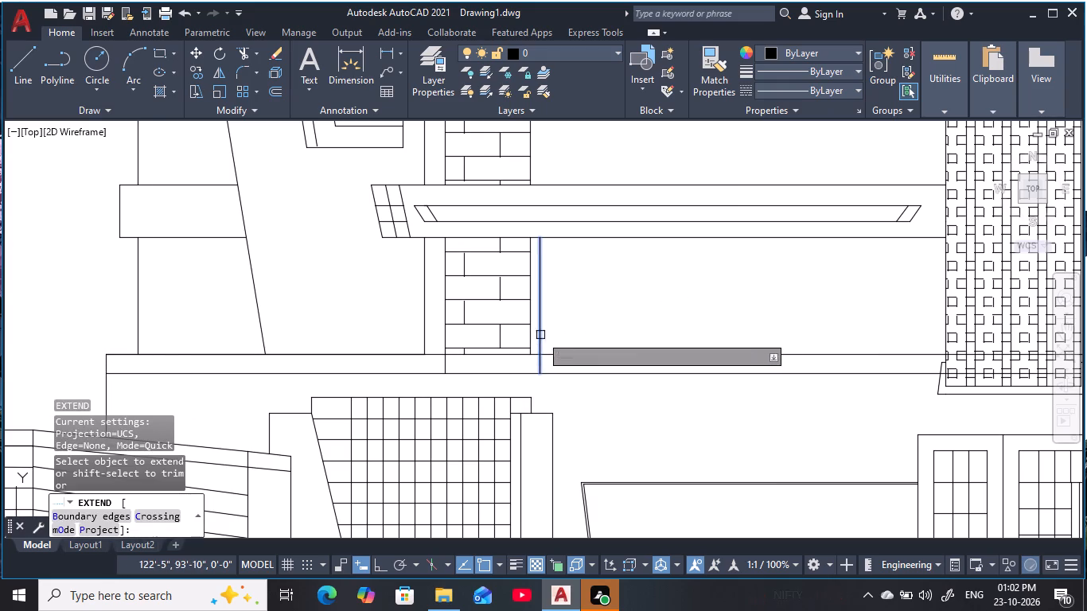
left_click(540, 335)
key("Escape")
key("Escape")
key("Escape")
key("Escape")
Trim the lower horizontal line on both sides and the offset vertical above the podium top, leaving a small base box.
type("tr")
key("space")
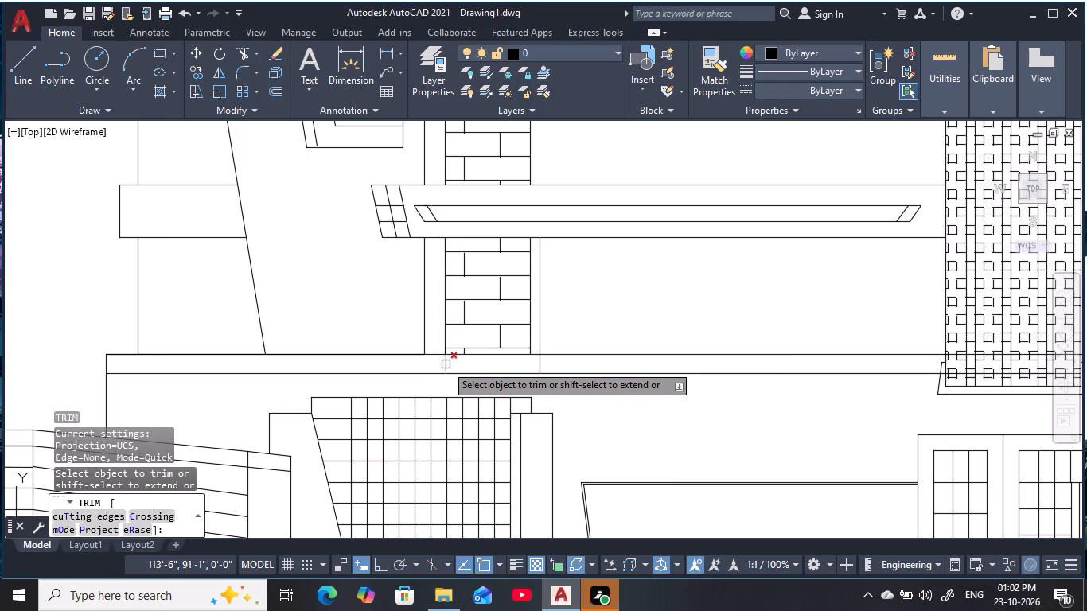
left_click(394, 372)
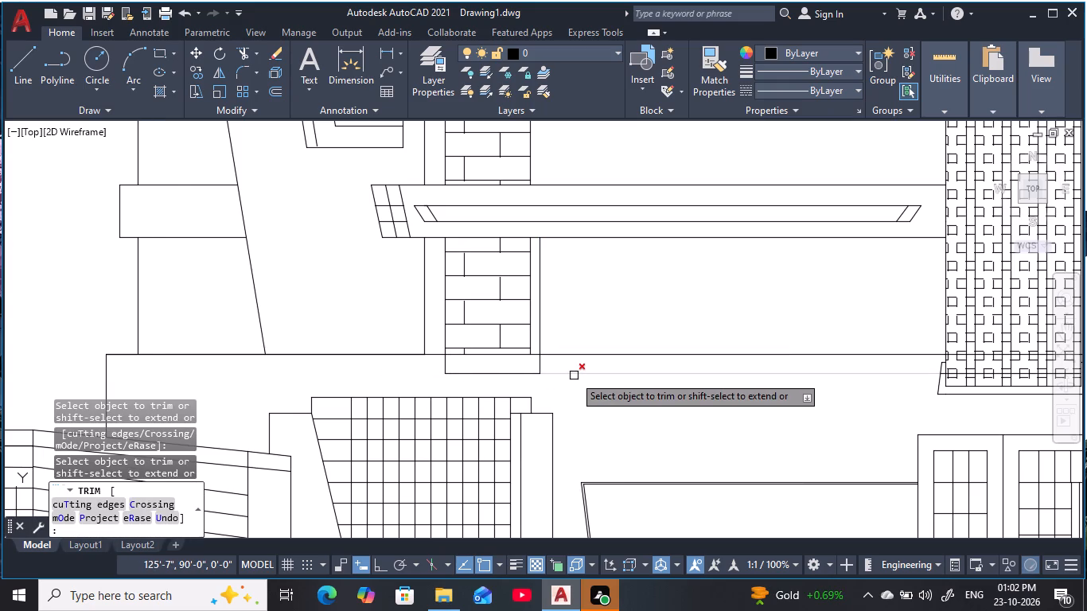
left_click(574, 376)
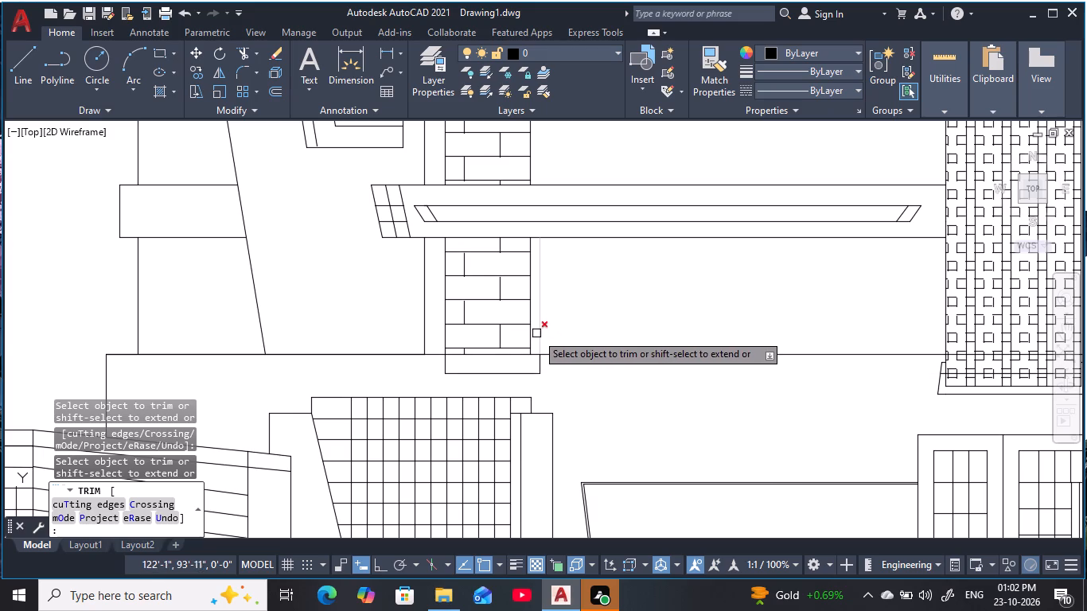
left_click(538, 329)
key("Escape")
key("Escape")
key("Escape")
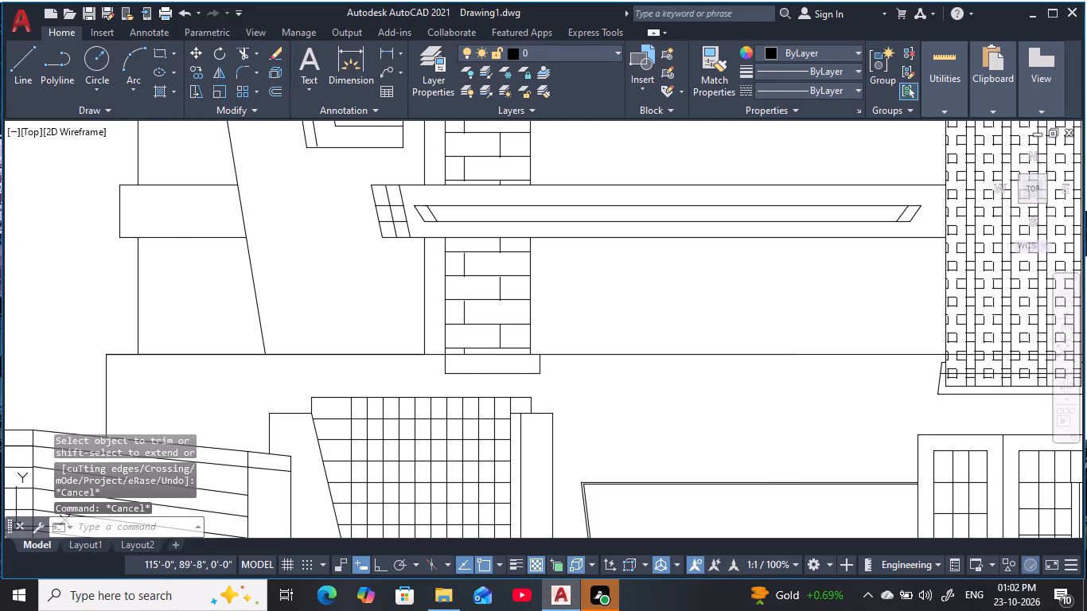
key("Escape")
key("Escape")
key("Escape")
key("Escape")
key("Escape")
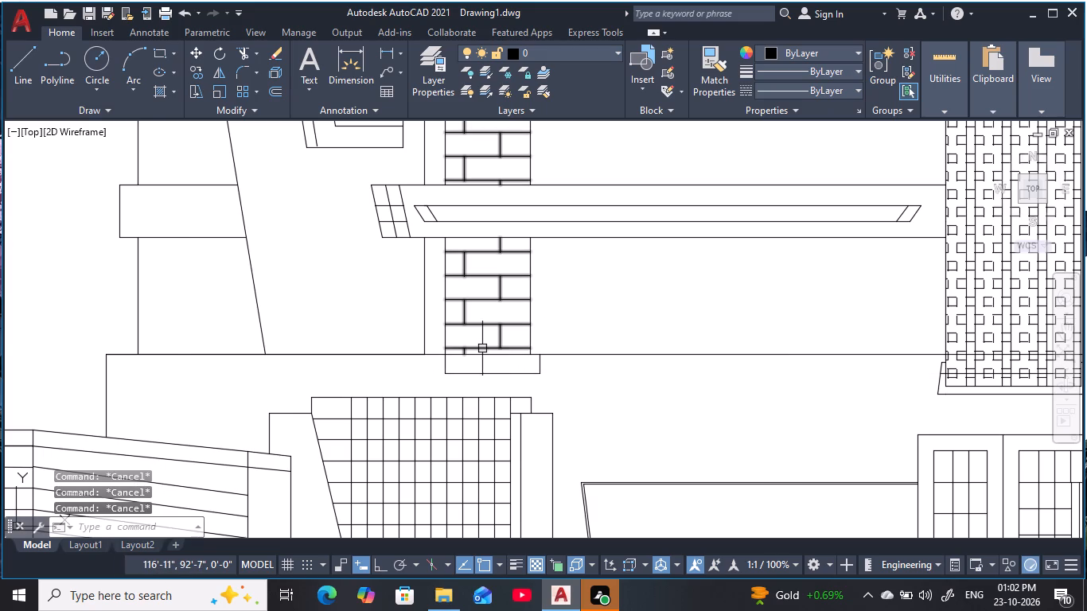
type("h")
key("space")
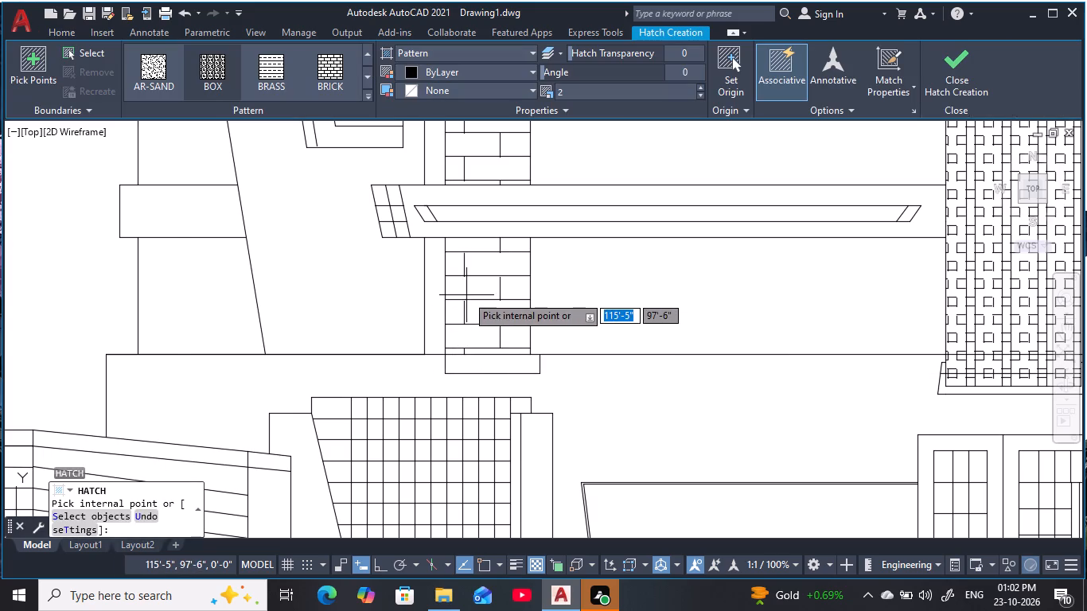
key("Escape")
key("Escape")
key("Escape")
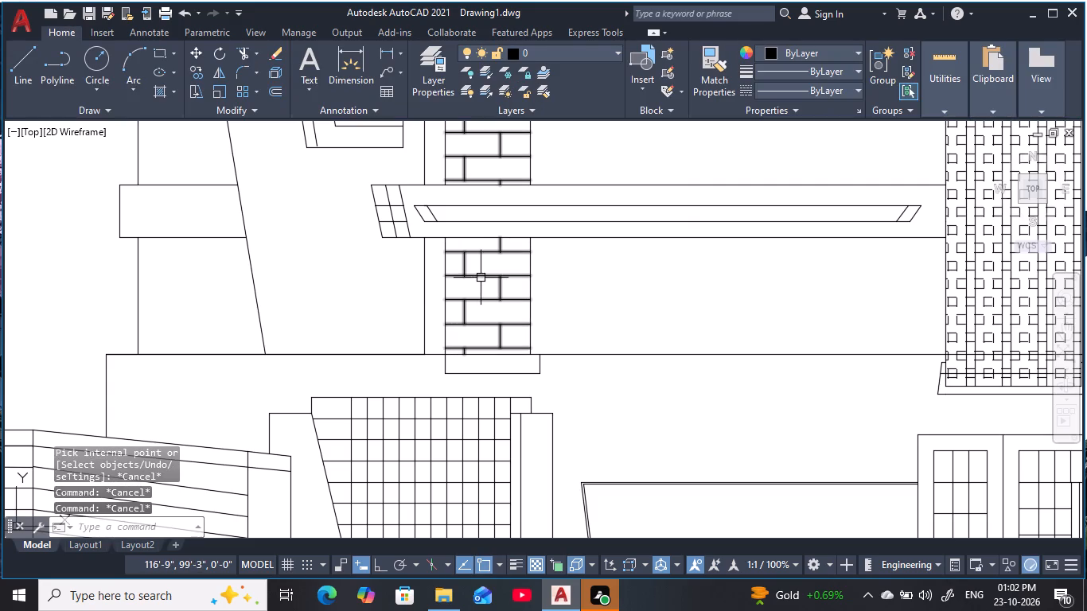
Open the brick column's hatch to check its pattern and settings.
left_click(481, 277)
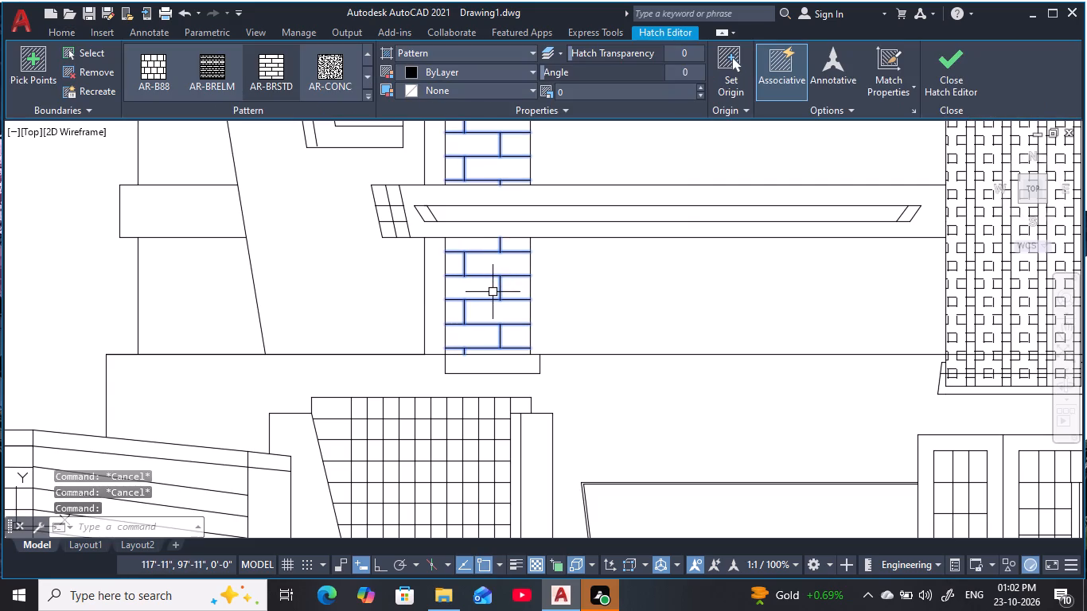
key("Escape")
key("Escape")
key("Escape")
key("Escape")
key("Escape")
key("Escape")
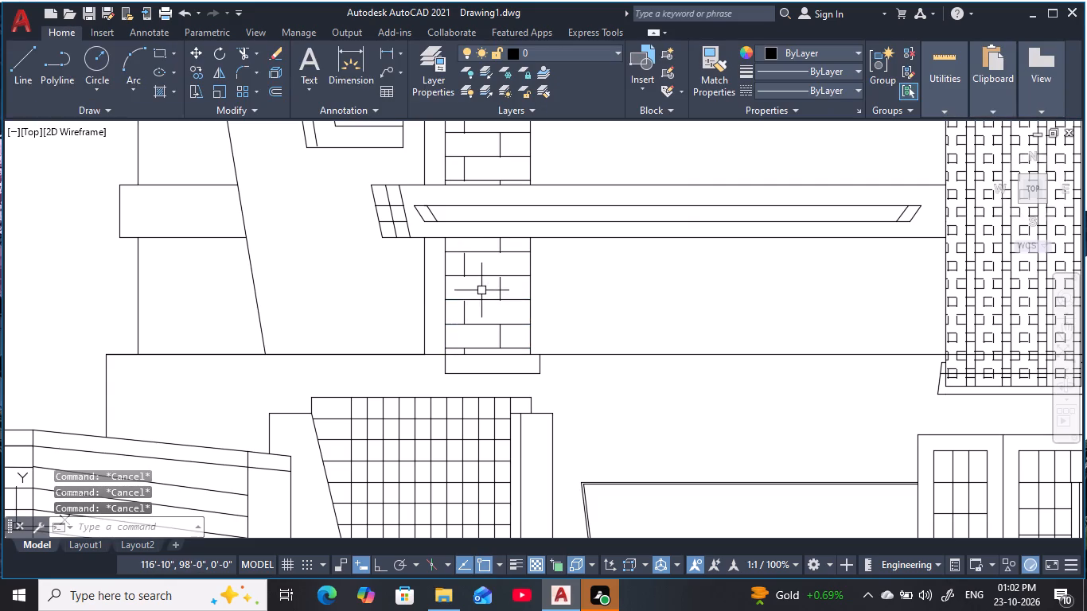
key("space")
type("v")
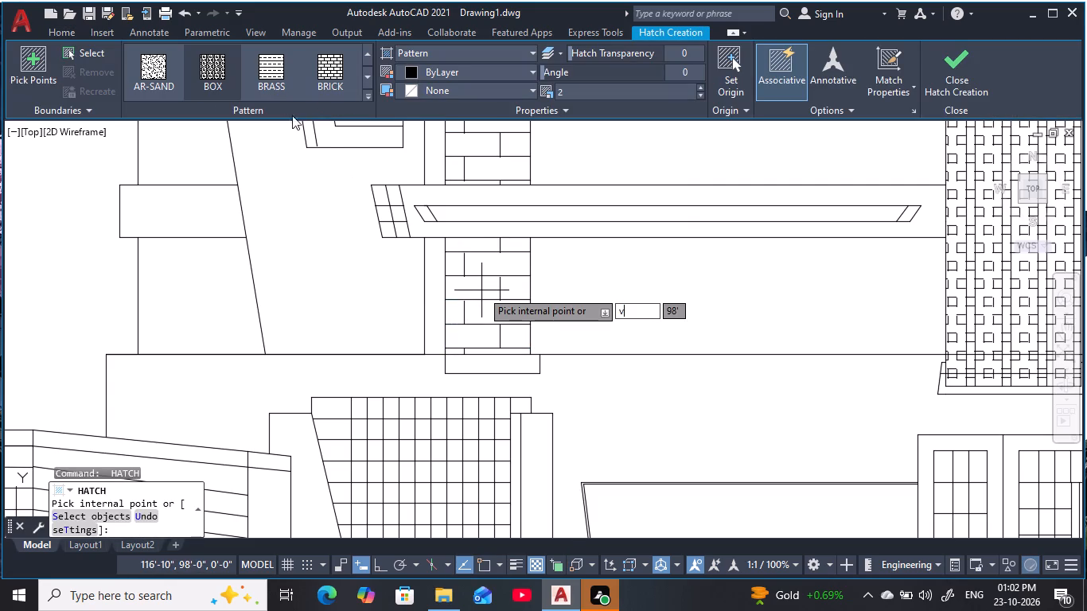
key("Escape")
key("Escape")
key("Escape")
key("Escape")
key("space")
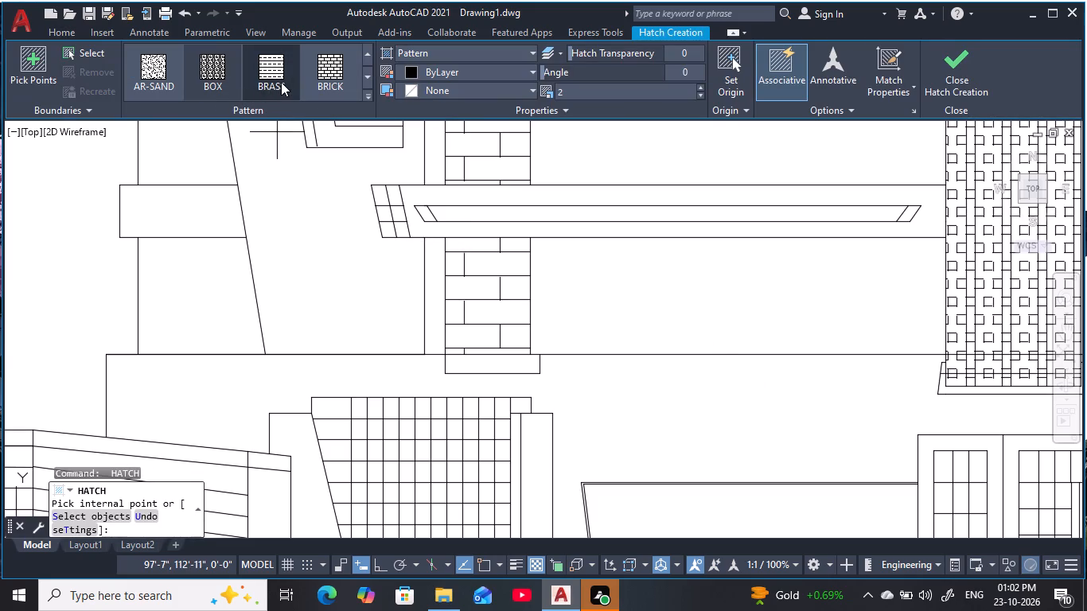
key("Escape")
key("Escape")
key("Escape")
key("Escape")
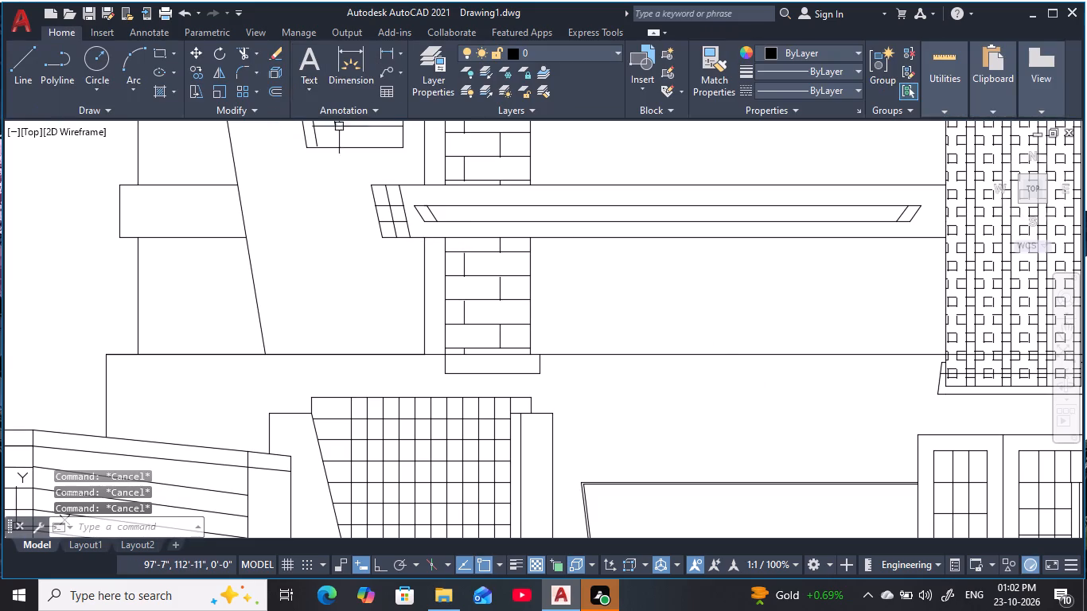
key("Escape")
Open the brick column's hatch to check its pattern and scale.
left_click(499, 294)
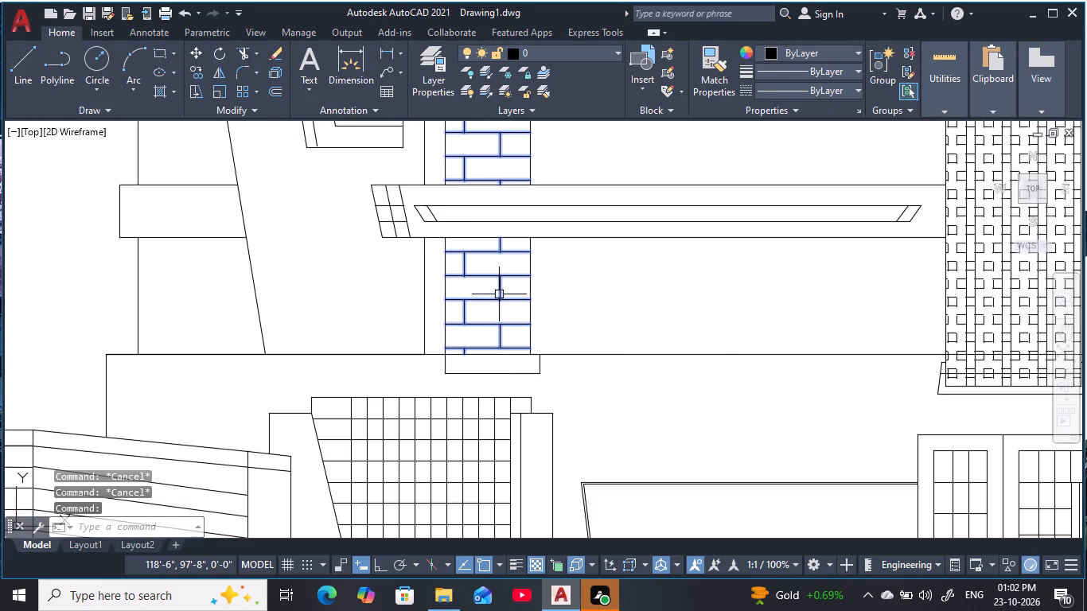
key("Escape")
key("Escape")
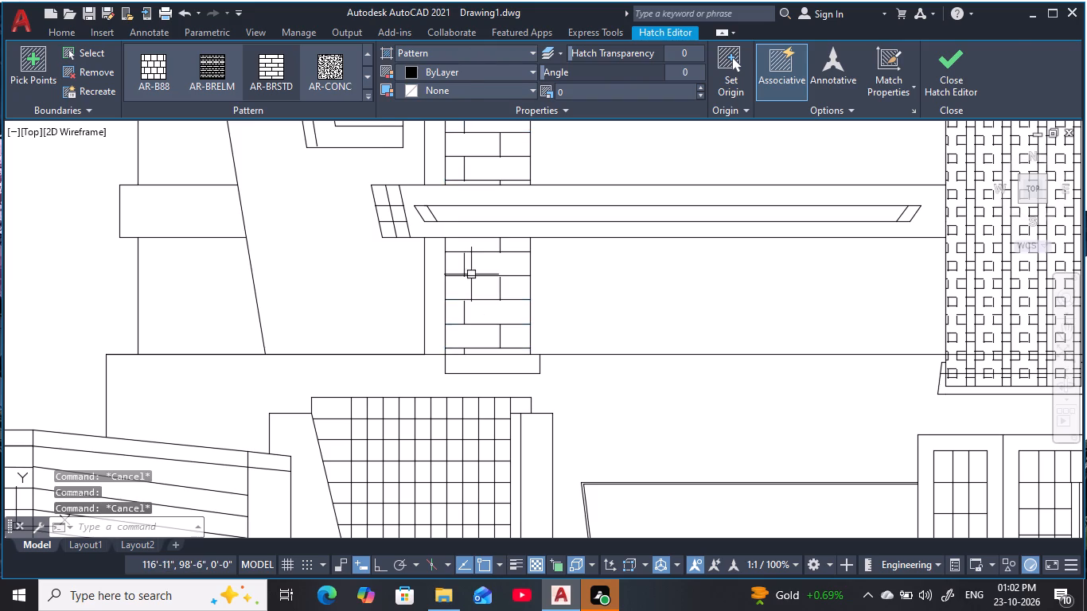
key("Escape")
key("Escape")
key("Escape")
key("Escape")
key("Escape")
Hatch the small base box under the brick column with the AR-BRSTD pattern at scale 0.
key("h")
key("space")
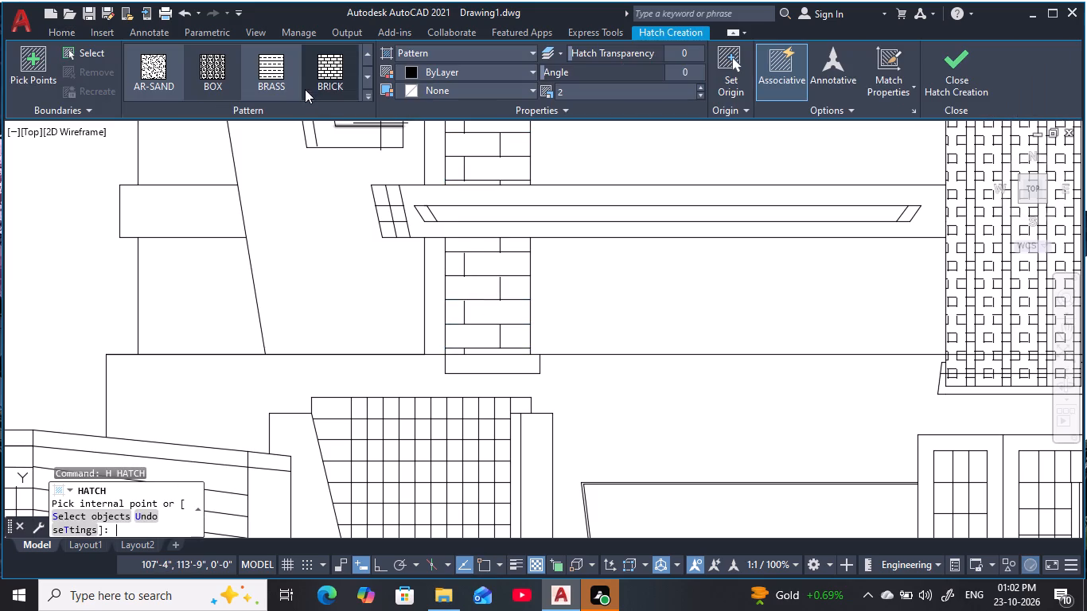
left_click(372, 96)
left_click(364, 99)
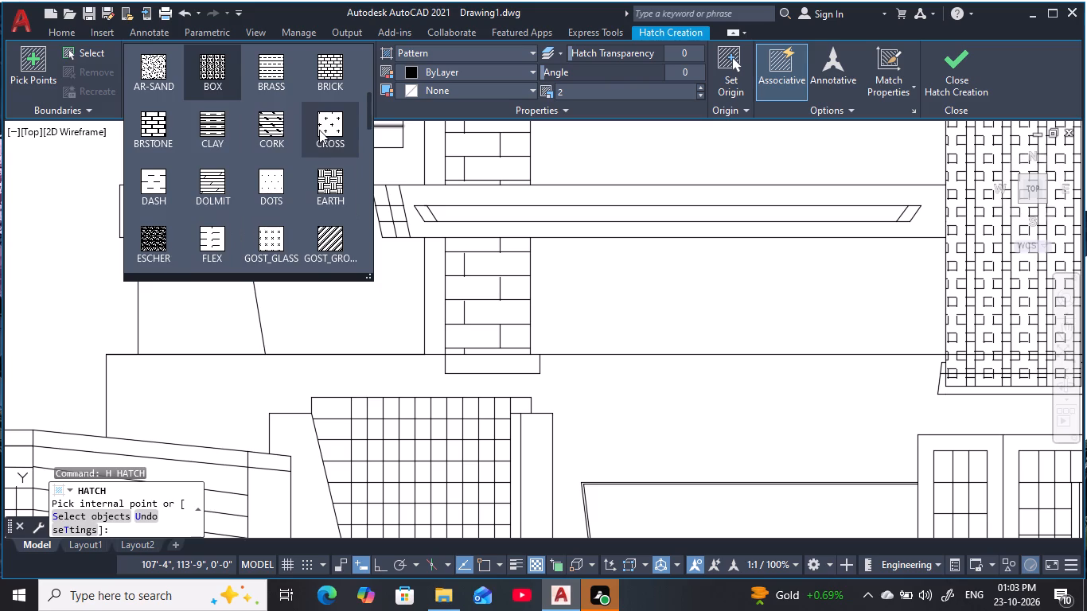
scroll(319, 130, "up", 2)
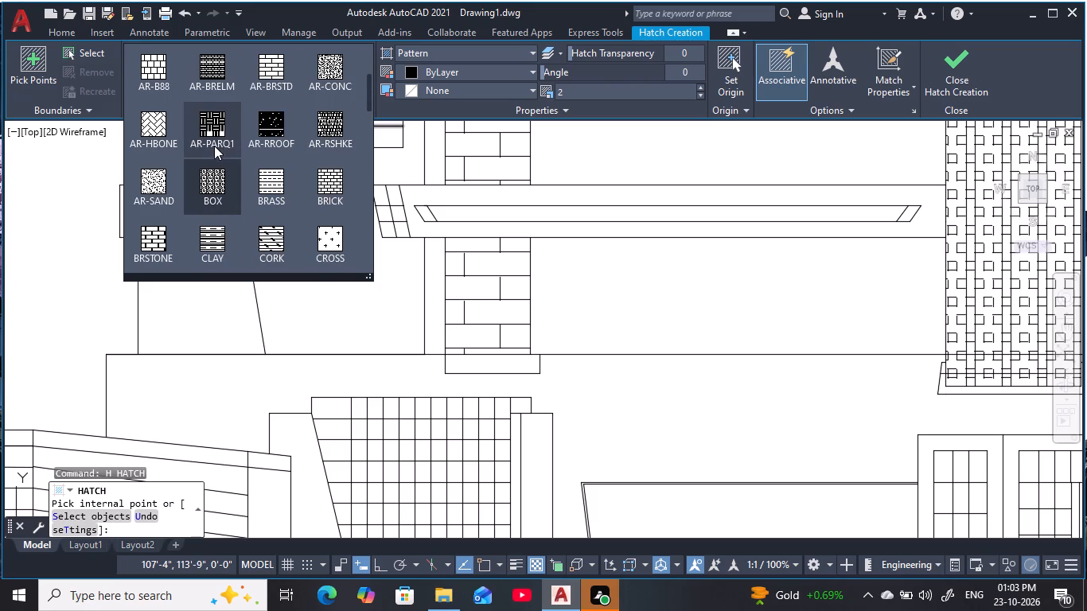
left_click(271, 77)
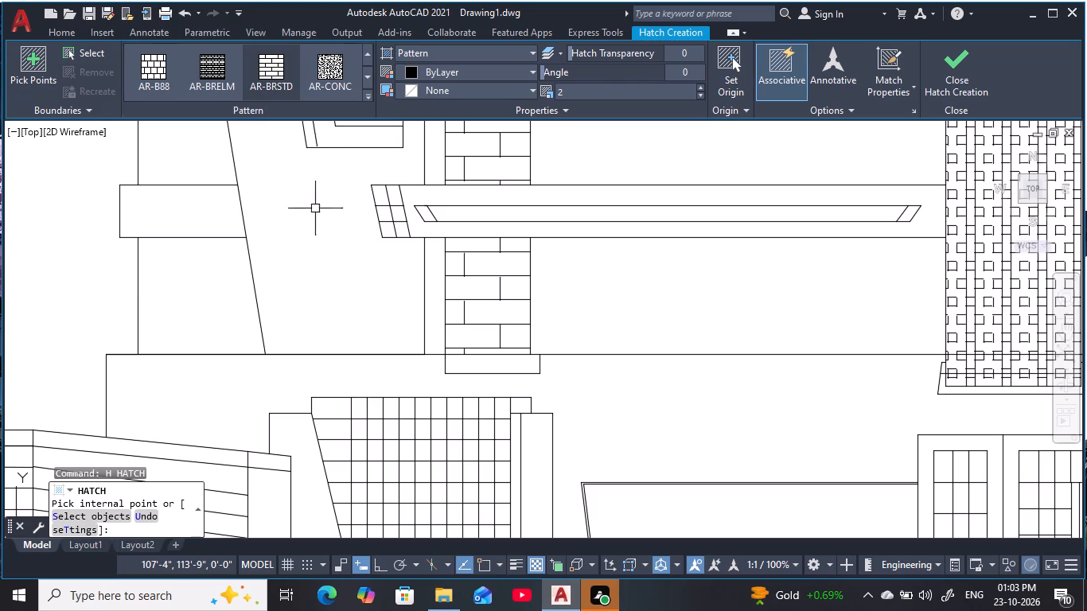
middle_click_drag(500, 359, 487, 280)
scroll(480, 298, "up", 1)
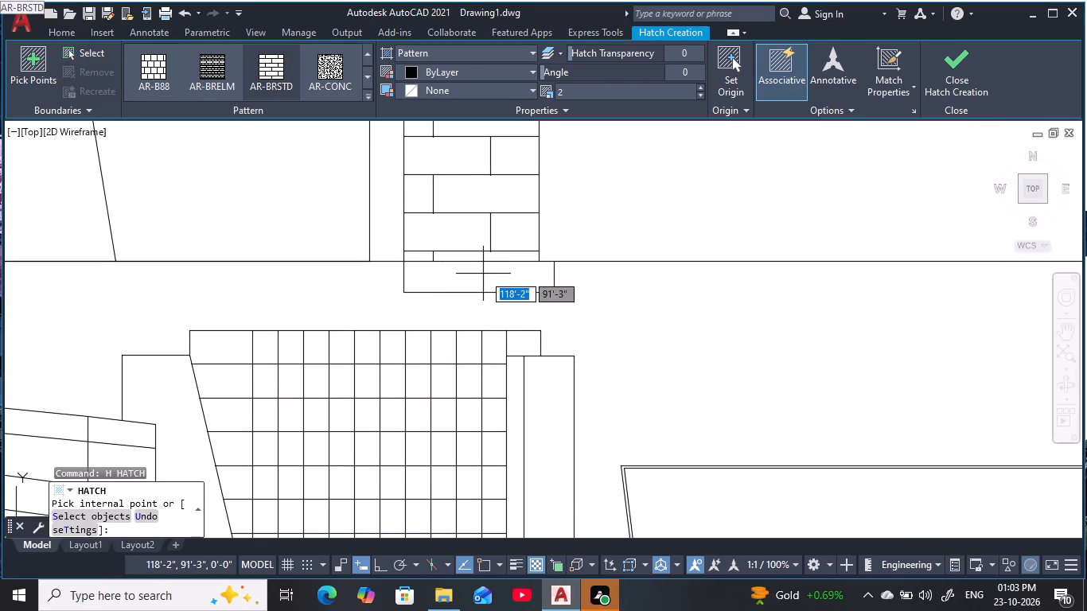
left_click(700, 97)
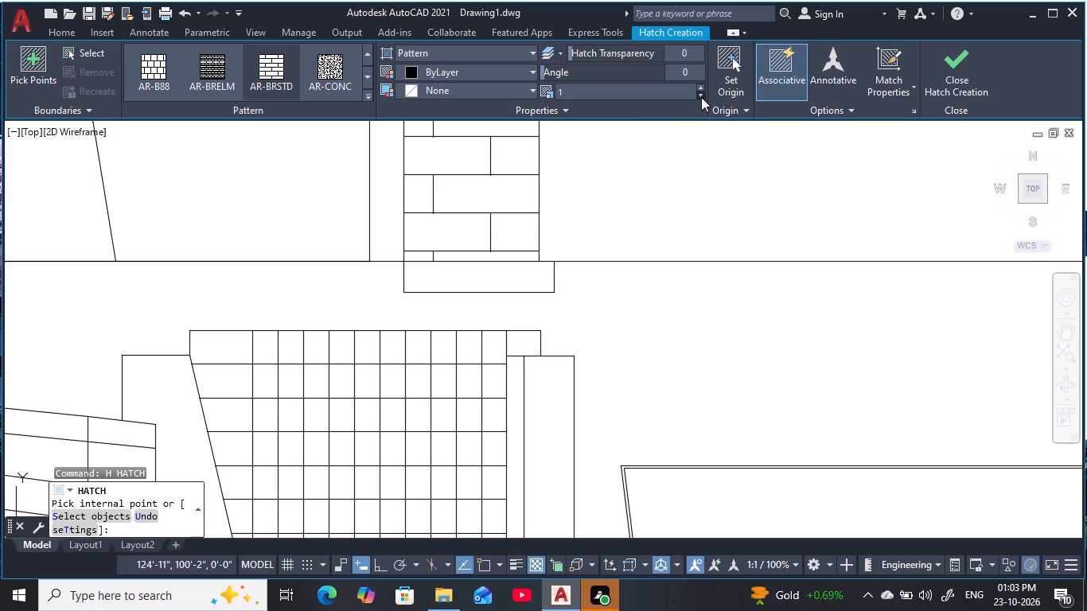
double_click(701, 97)
left_click(517, 278)
key("Escape")
key("Escape")
scroll(613, 309, "down", 1)
key("Escape")
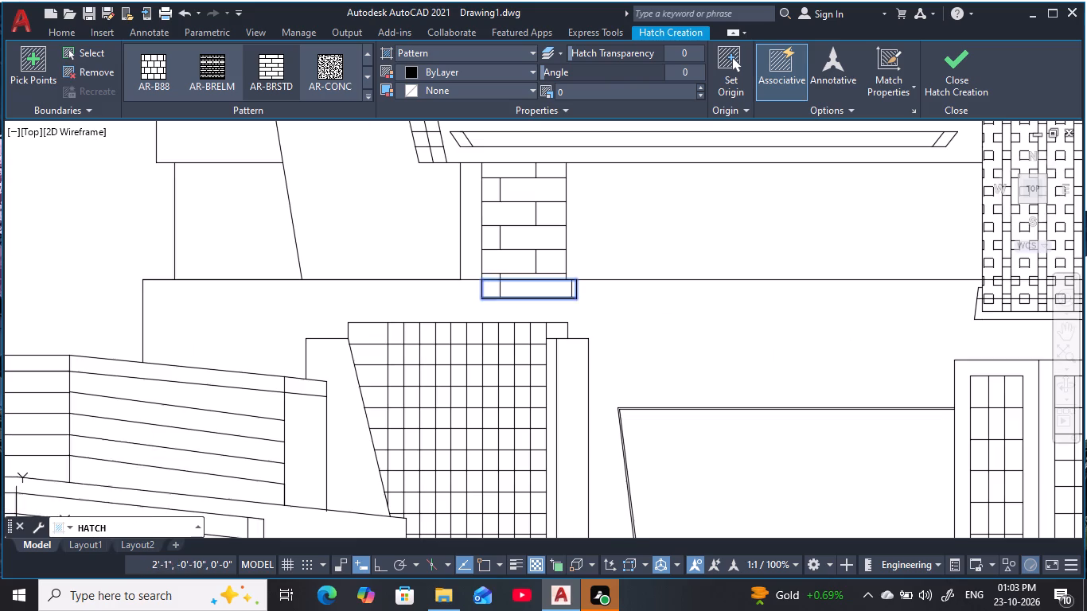
key("Escape")
Examine the elevation from the podium and column bases up to the upper floors beside the box-patterned column.
scroll(674, 323, "down", 1)
middle_click_drag(671, 324, 626, 364)
scroll(627, 363, "down", 1)
middle_click_drag(621, 359, 568, 359)
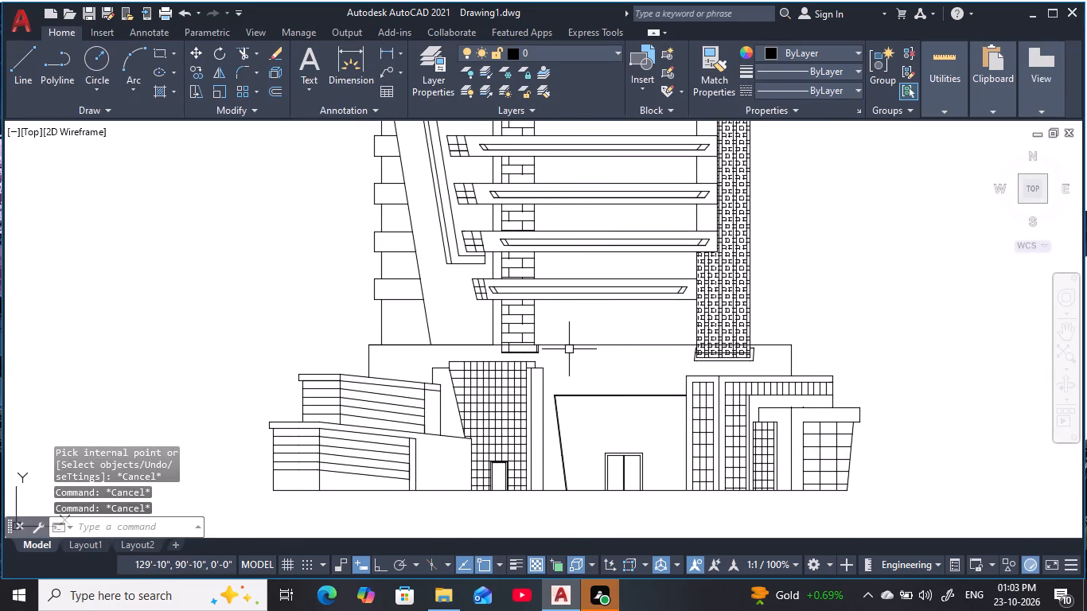
scroll(569, 349, "up", 1)
key("Escape")
scroll(575, 356, "down", 1)
middle_click_drag(575, 356, 564, 379)
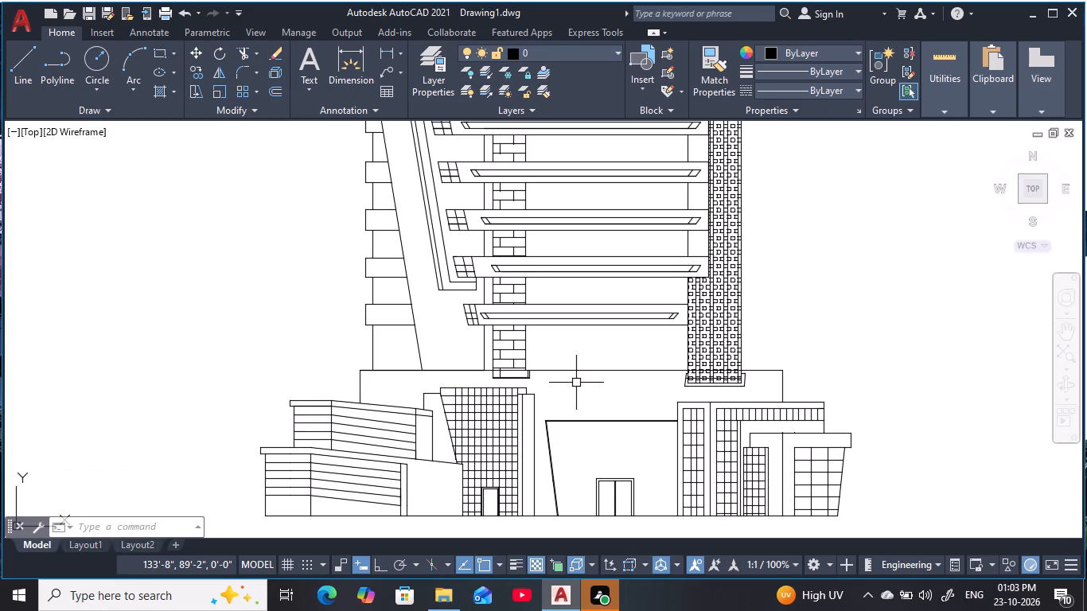
scroll(707, 316, "down", 2)
middle_click_drag(719, 309, 727, 373)
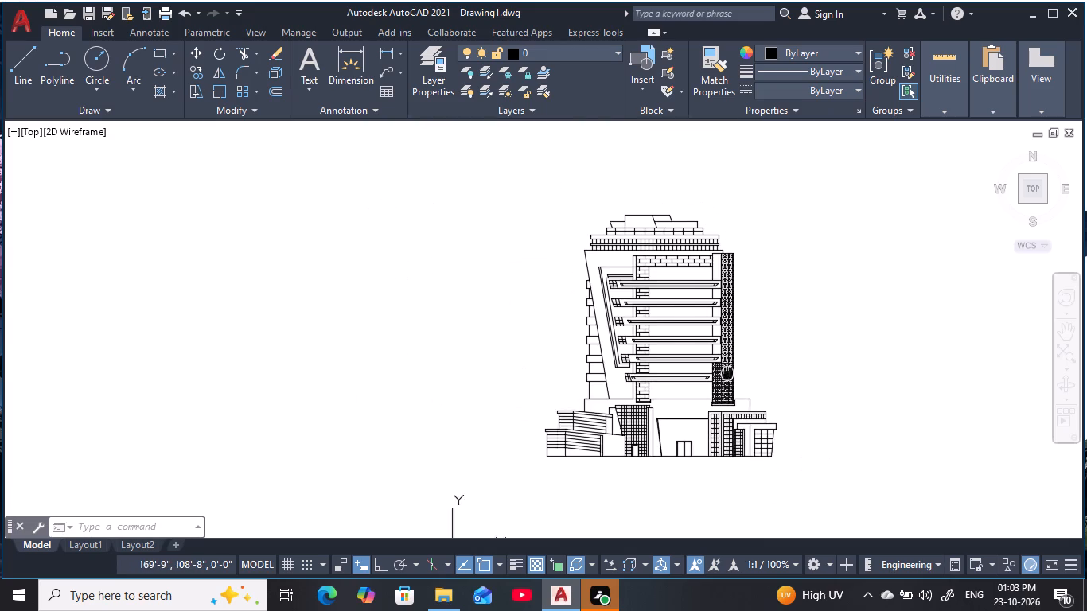
scroll(727, 317, "up", 1)
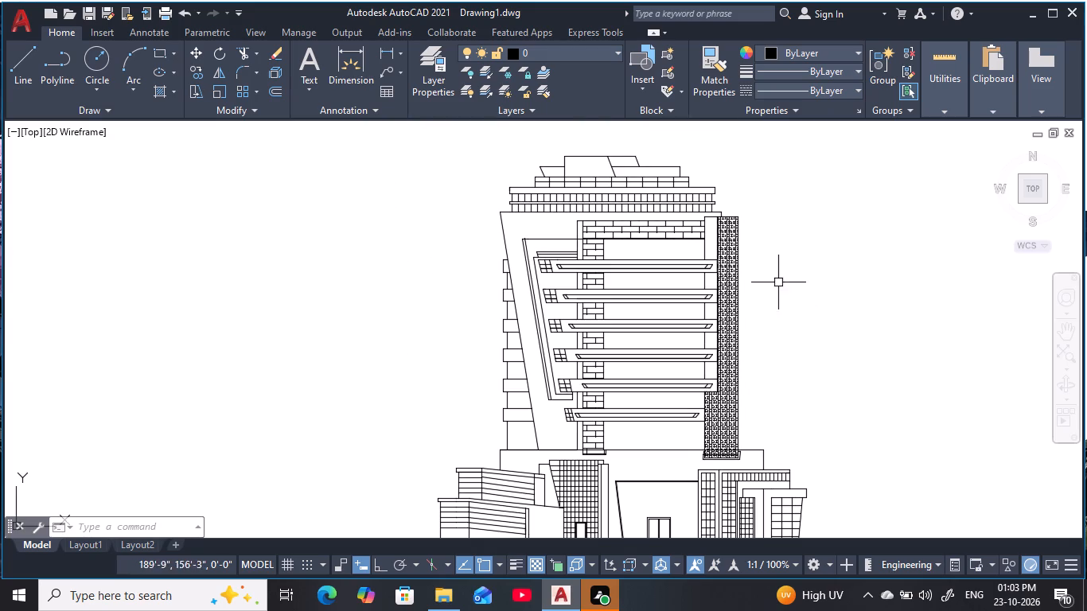
scroll(769, 270, "up", 2)
middle_click_drag(797, 318, 850, 410)
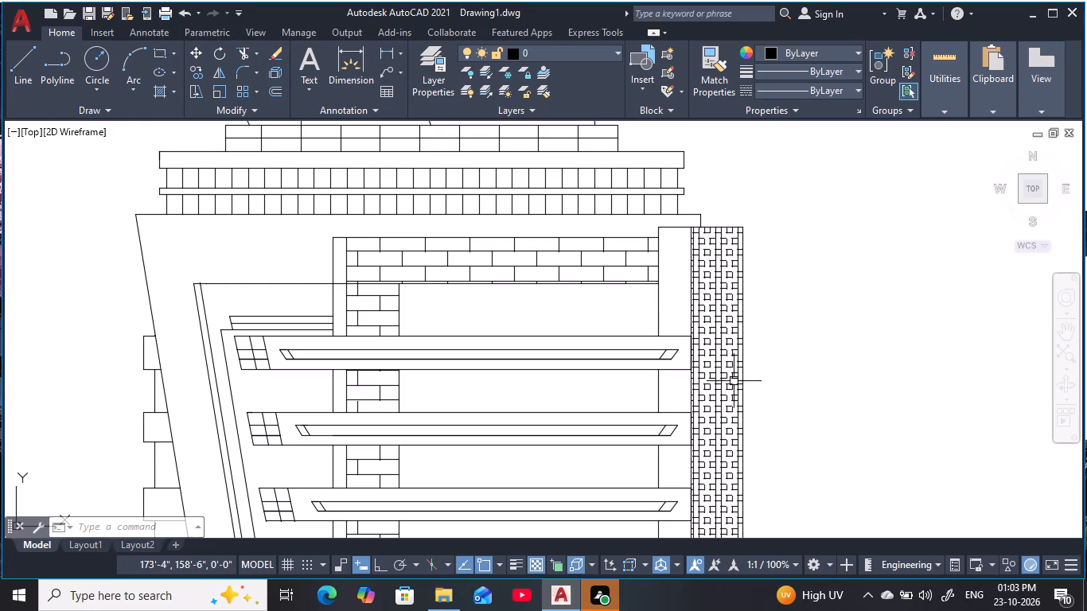
key("Escape")
key("Escape")
key("Escape")
middle_click_drag(671, 307, 674, 296)
key("Escape")
key("Escape")
key("Escape")
Set the hatch to the BOX pattern at scale 2 and preview it in the blank strip beside the box-patterned column.
key("h")
key("space")
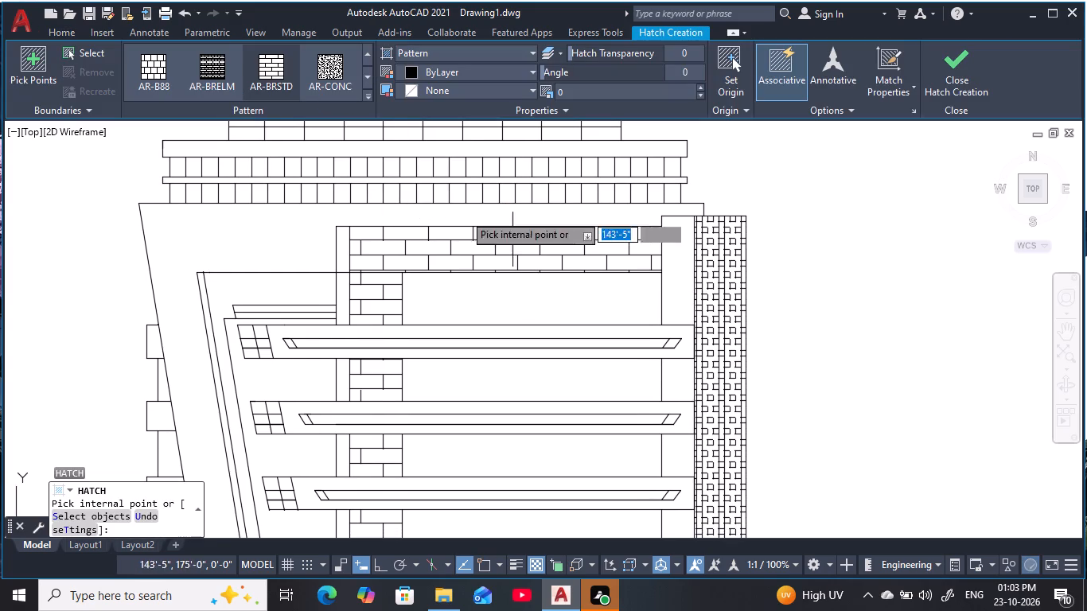
left_click(362, 95)
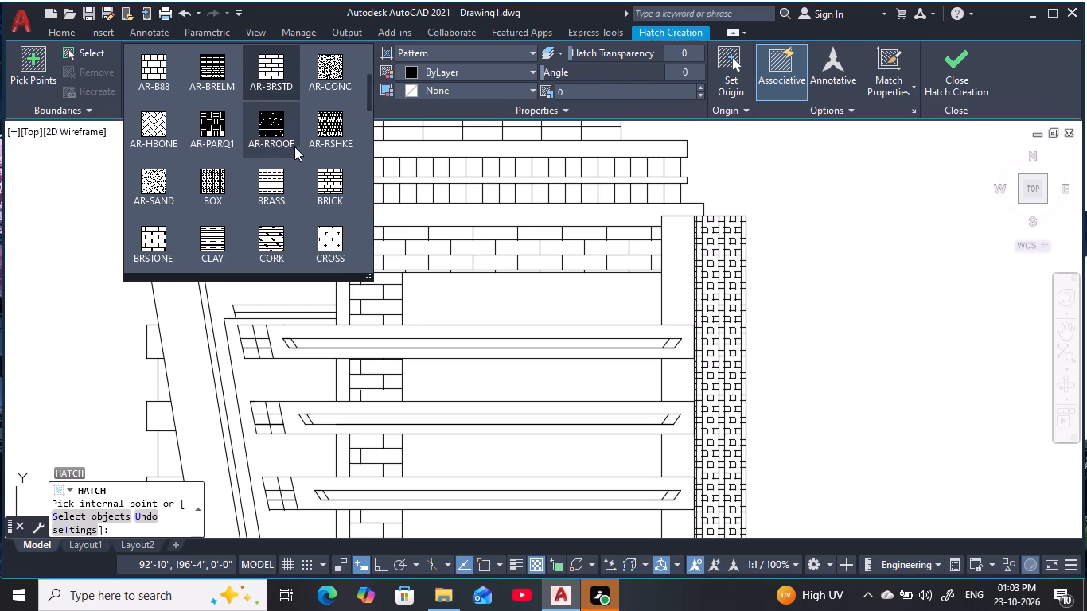
left_click(228, 178)
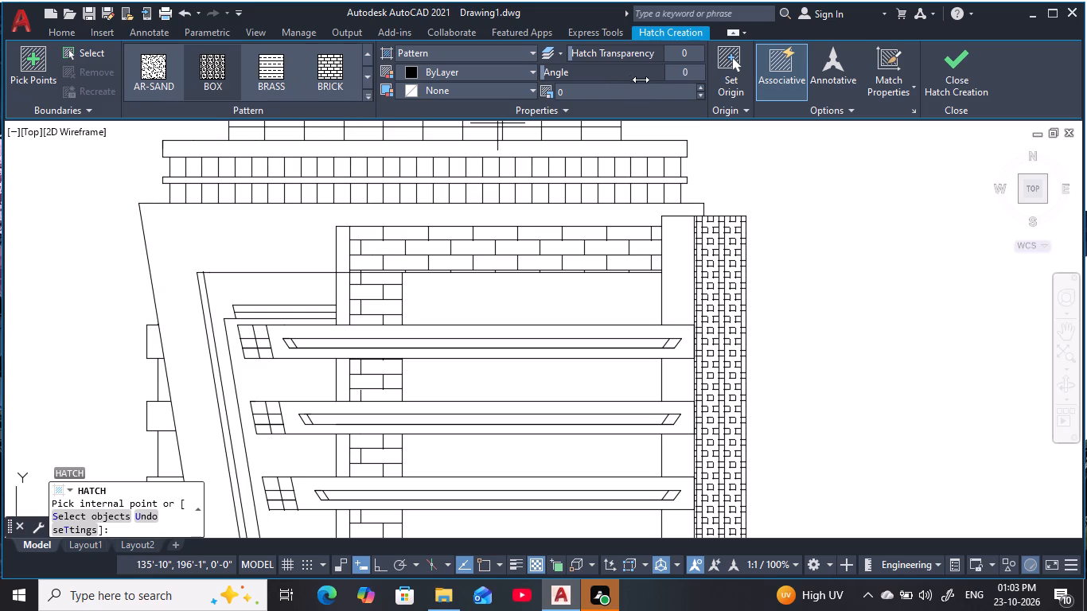
left_click(703, 89)
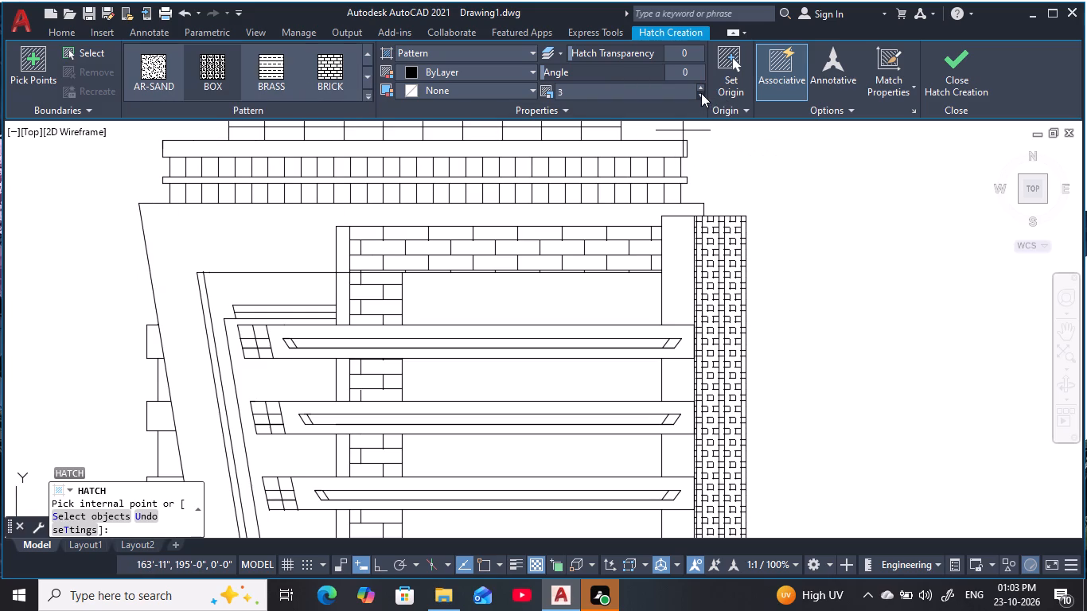
left_click(699, 93)
left_click(699, 93)
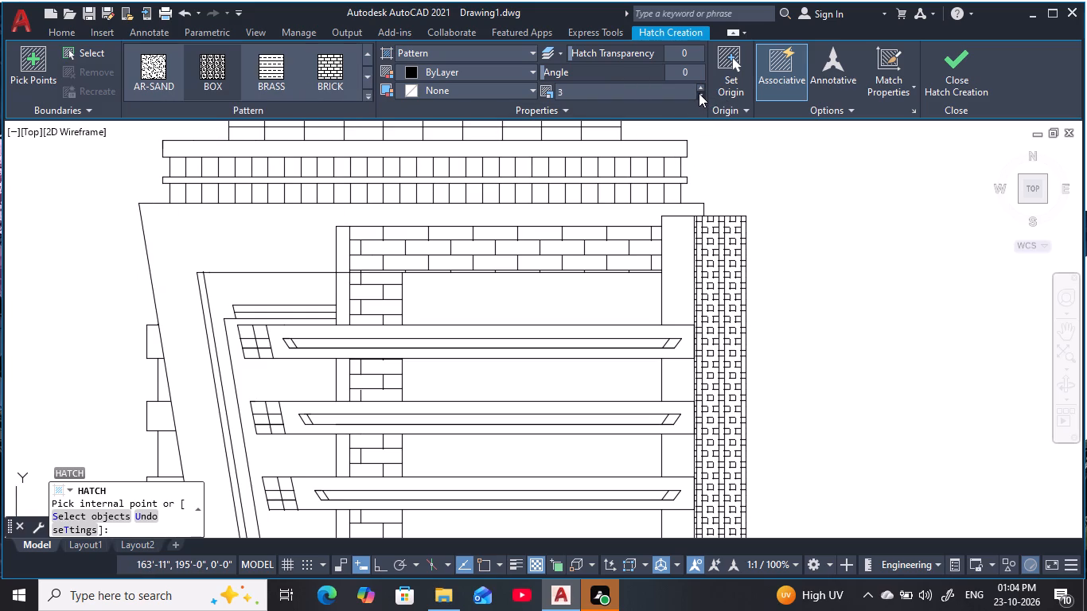
left_click(699, 93)
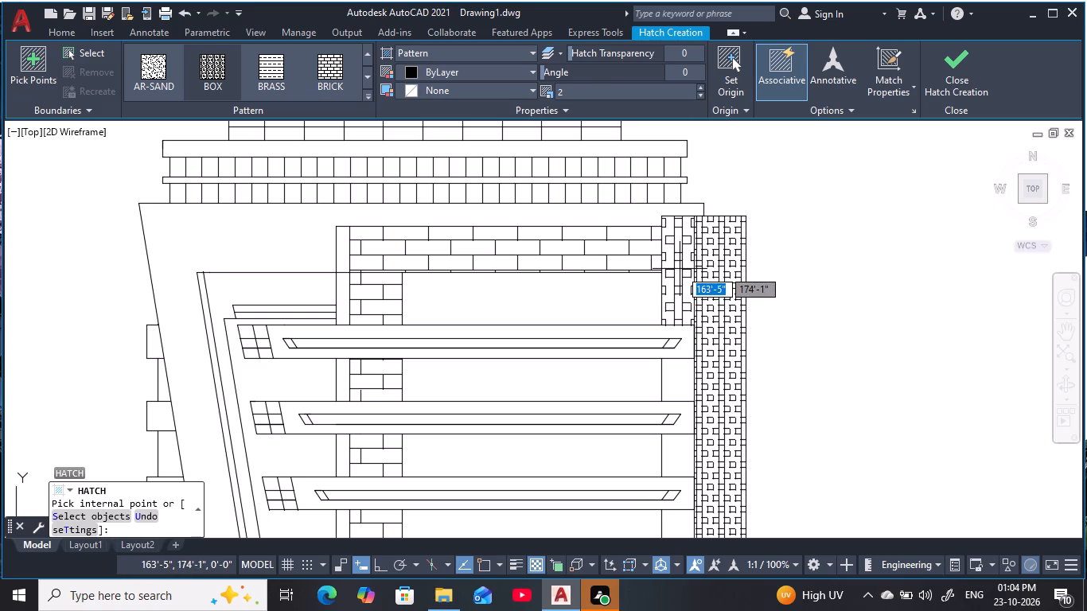
scroll(696, 267, "up", 2)
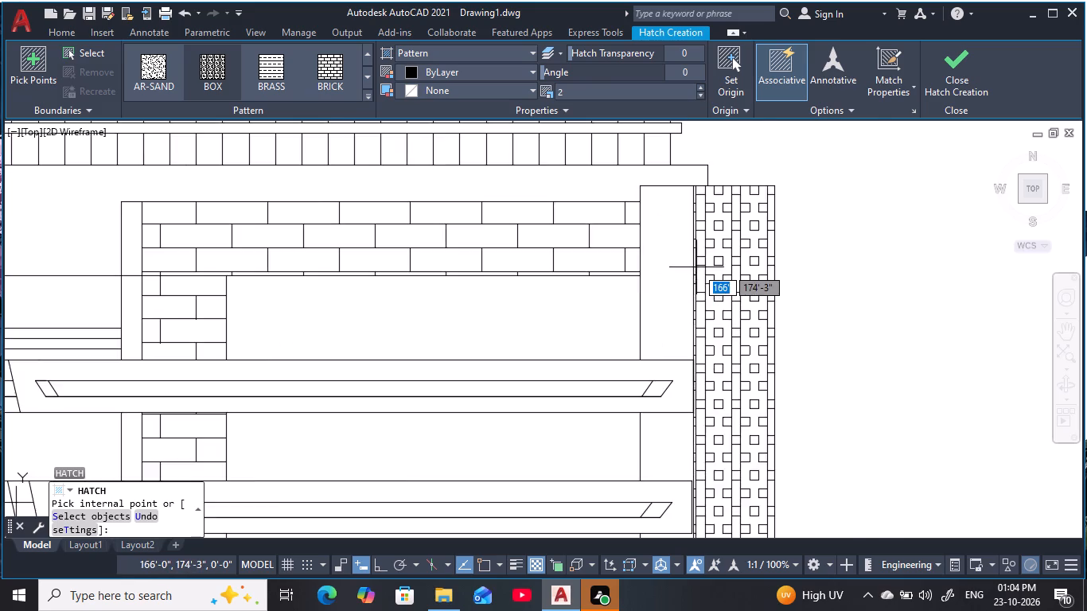
scroll(696, 267, "up", 1)
key("Escape")
key("Escape")
key("Escape")
Trim the vertical line separating the blank strip from the box-patterned column above the top balcony band.
left_click(690, 265)
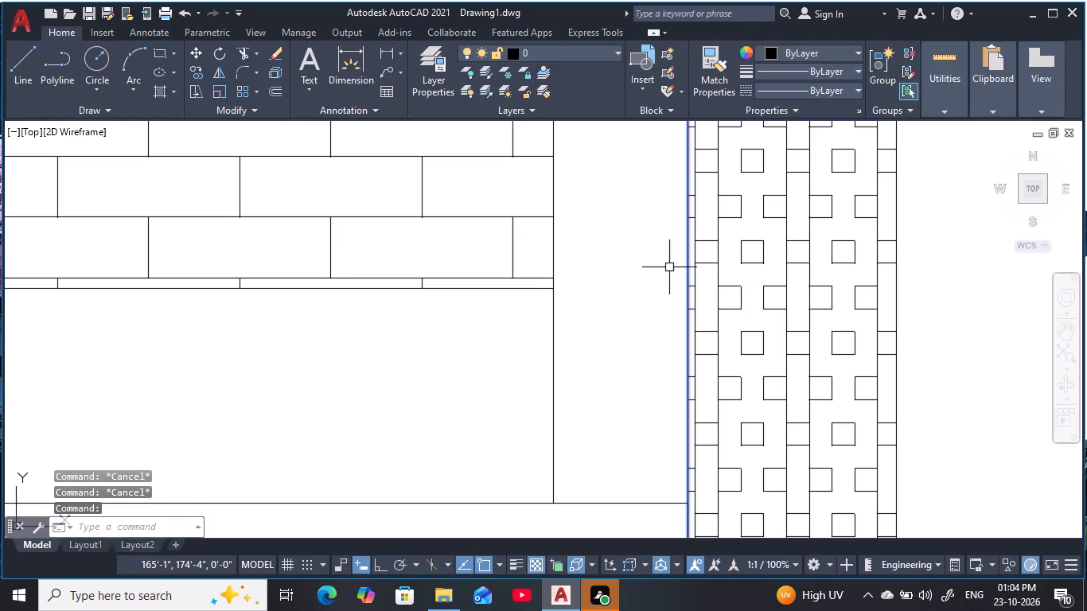
scroll(652, 276, "down", 2)
middle_click_drag(651, 278, 684, 245)
key("Escape")
key("Escape")
key("Escape")
key("Escape")
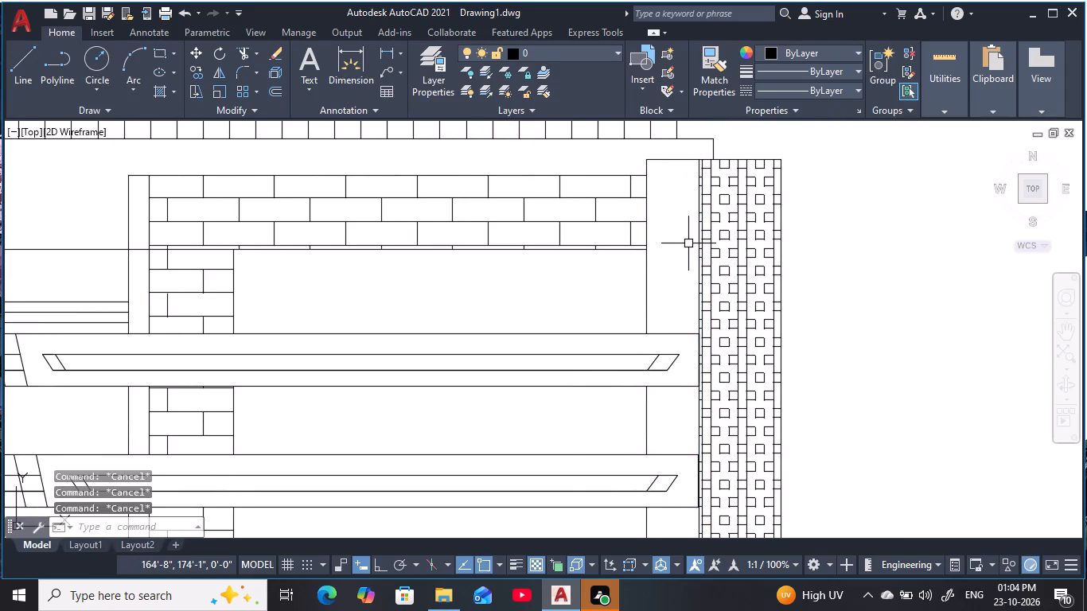
type("tr")
key("space")
scroll(692, 242, "up", 1)
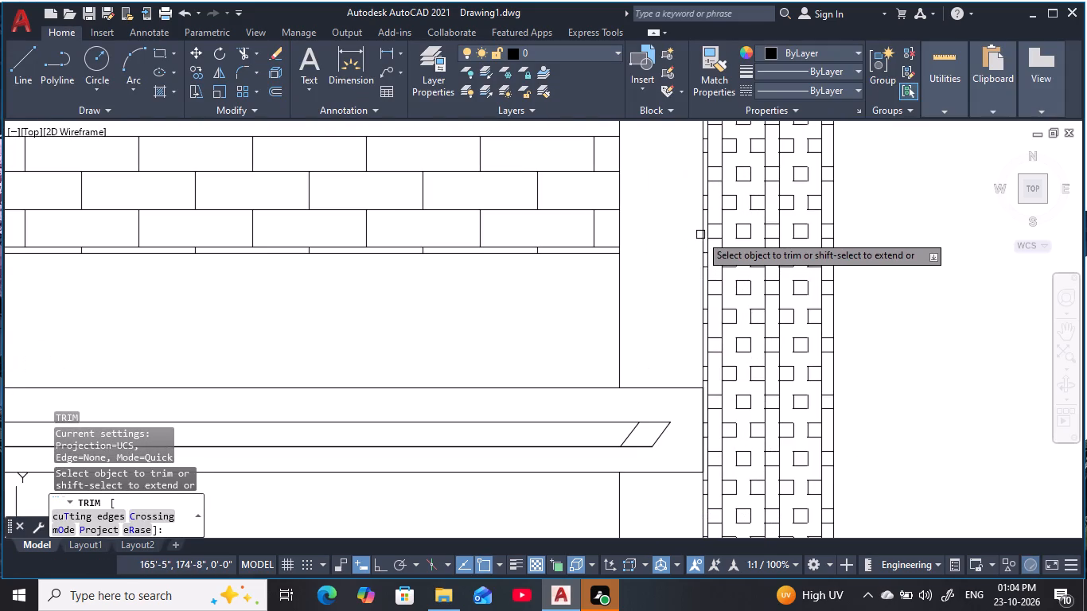
left_click(701, 235)
scroll(670, 240, "down", 1)
middle_click_drag(670, 241, 672, 273)
key("Escape")
key("Escape")
key("Escape")
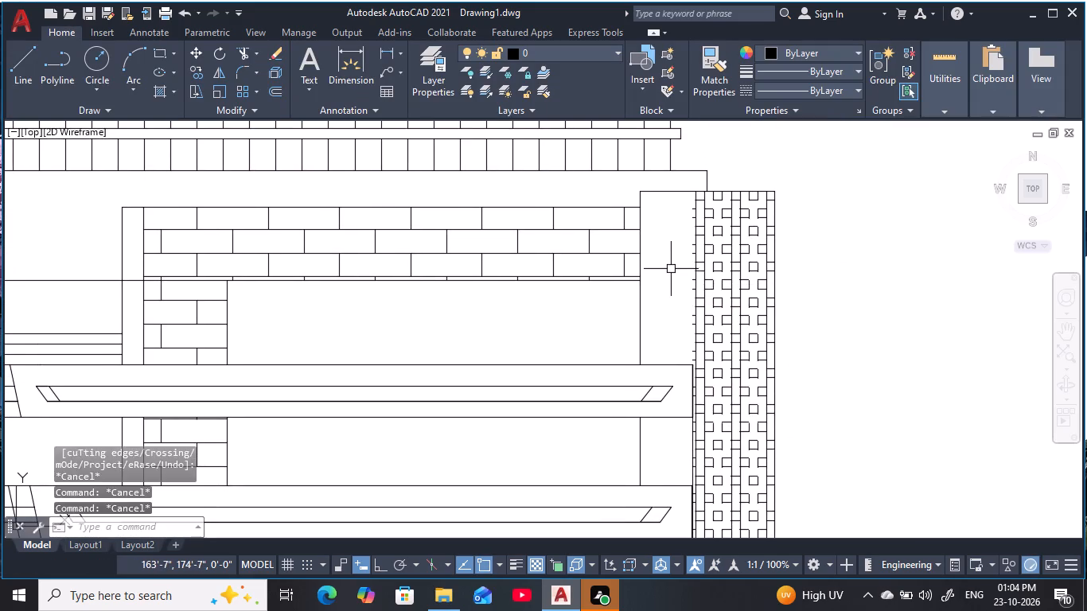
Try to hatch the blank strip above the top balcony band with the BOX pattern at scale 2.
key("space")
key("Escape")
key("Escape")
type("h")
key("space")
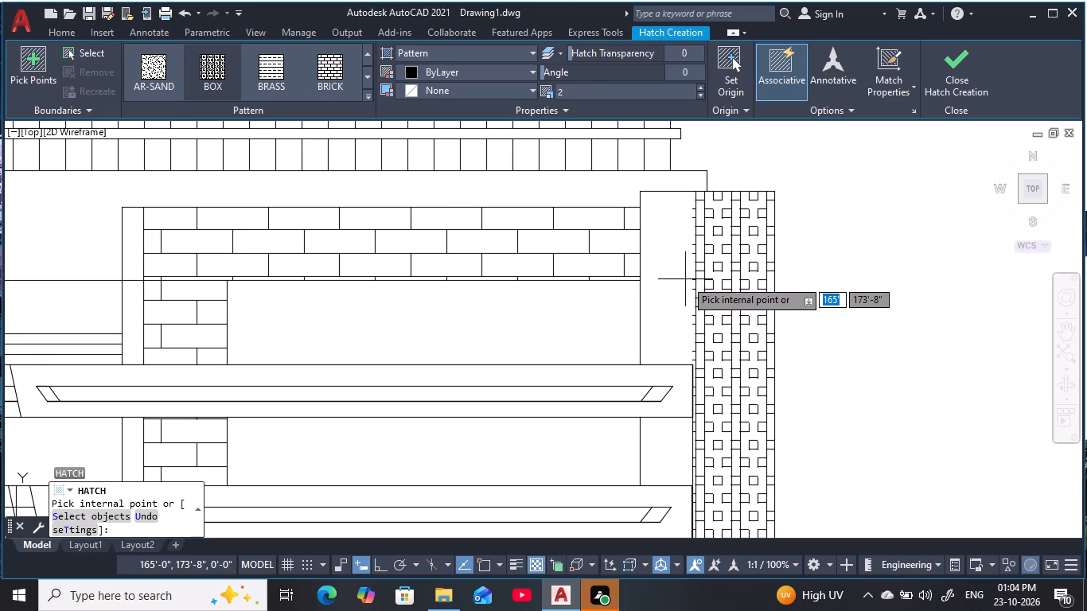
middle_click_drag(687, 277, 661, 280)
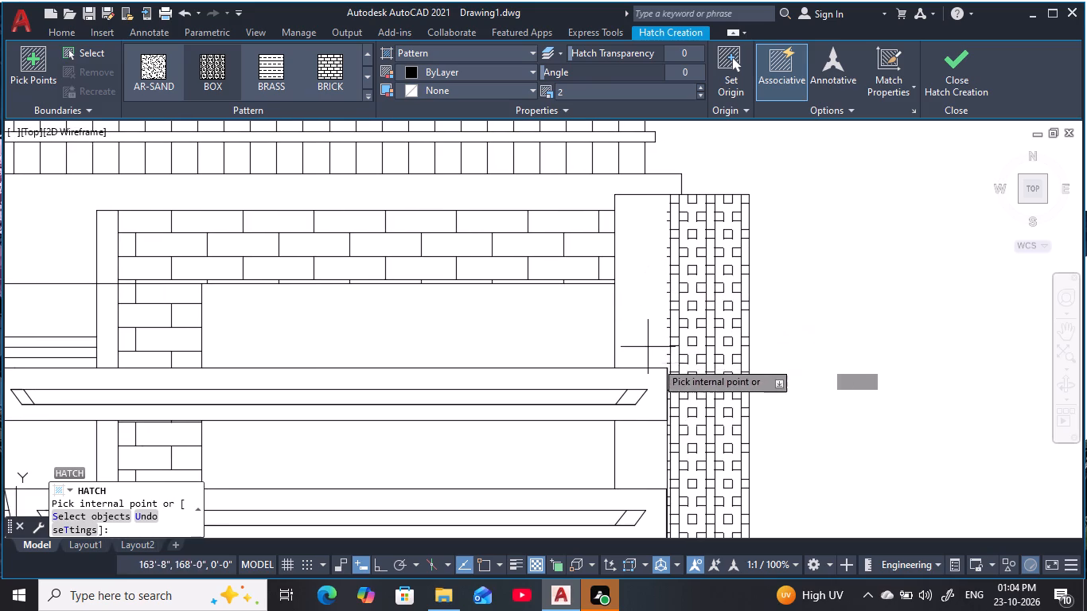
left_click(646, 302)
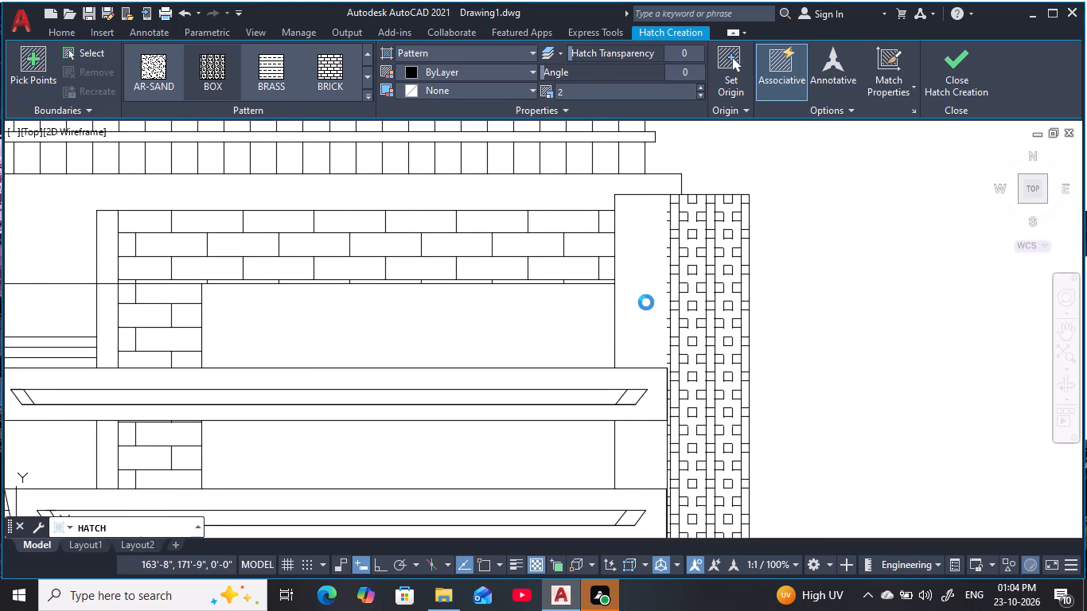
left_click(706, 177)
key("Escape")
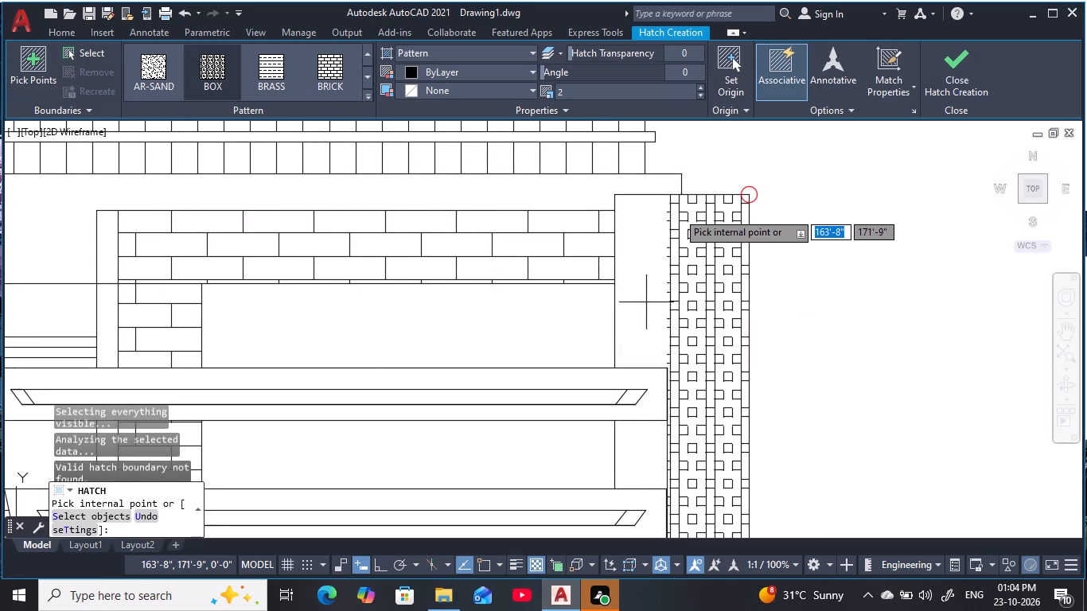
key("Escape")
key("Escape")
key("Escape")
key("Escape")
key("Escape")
Draw a horizontal line from the top balcony band's upper corner across the box-patterned column to its outer edge.
scroll(661, 376, "up", 2)
key("Escape")
middle_click(661, 376)
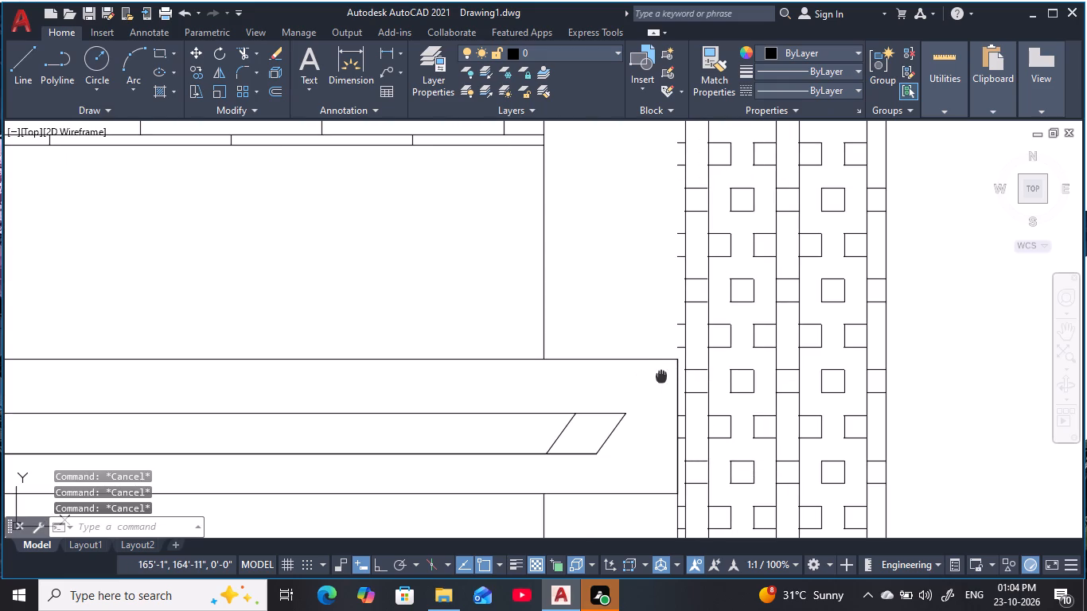
key("Escape")
key("l")
key("space")
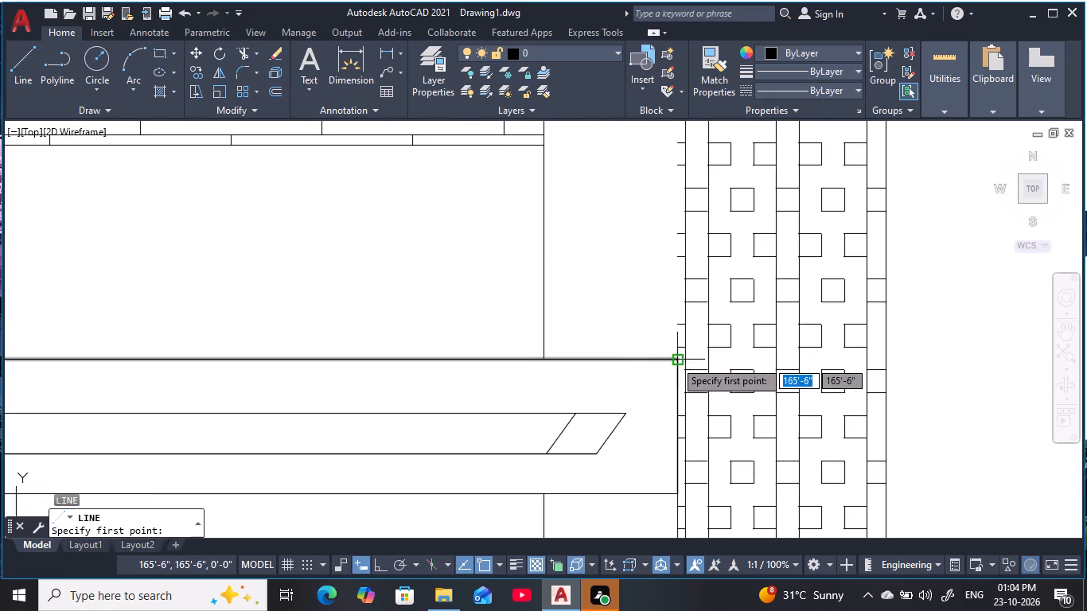
left_click(676, 361)
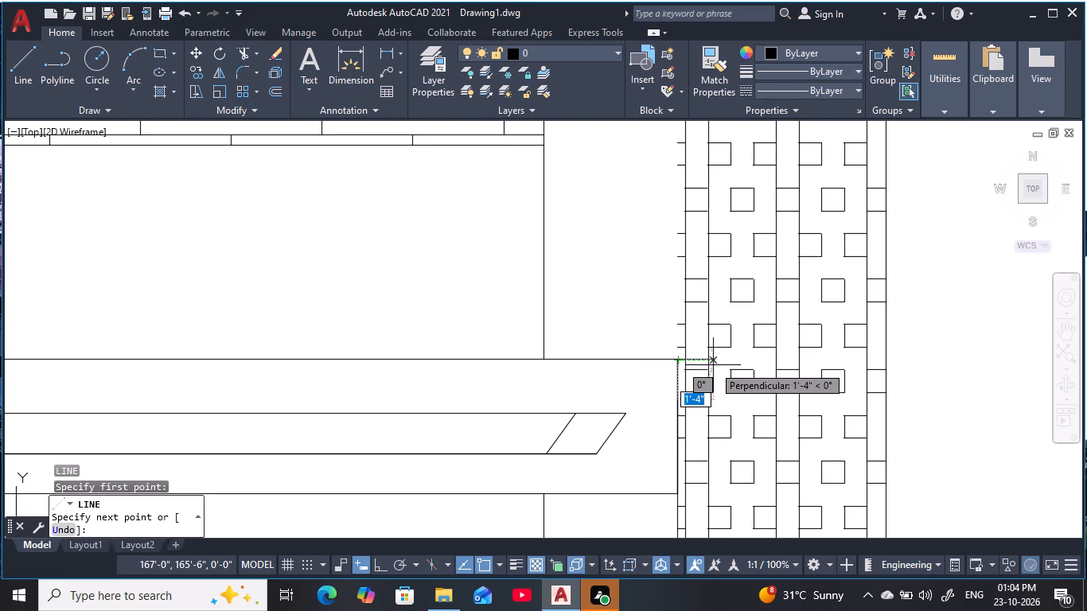
left_click(882, 360)
key("Escape")
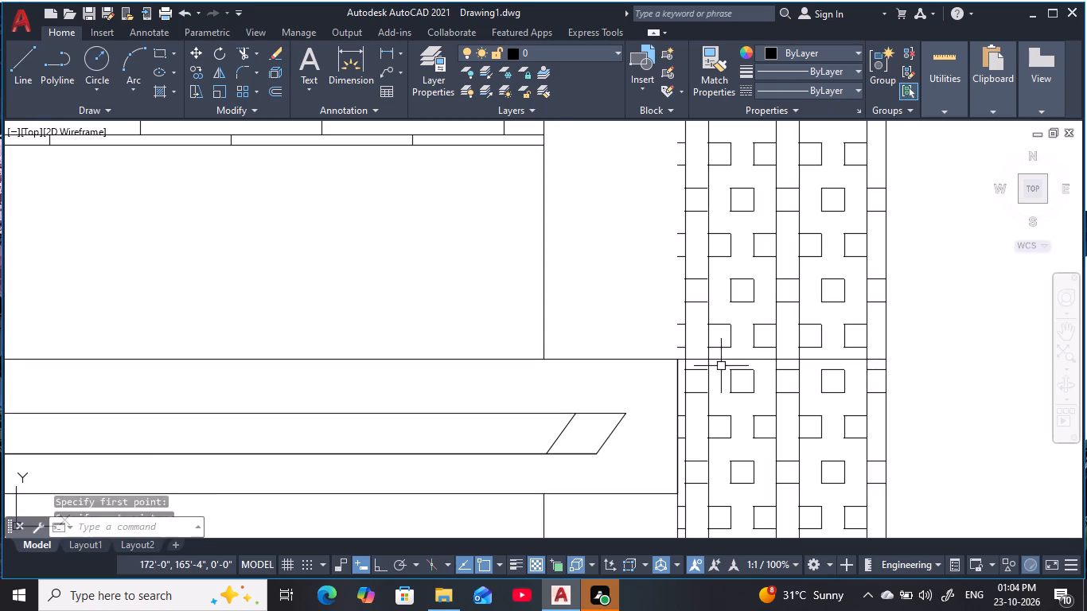
key("Escape")
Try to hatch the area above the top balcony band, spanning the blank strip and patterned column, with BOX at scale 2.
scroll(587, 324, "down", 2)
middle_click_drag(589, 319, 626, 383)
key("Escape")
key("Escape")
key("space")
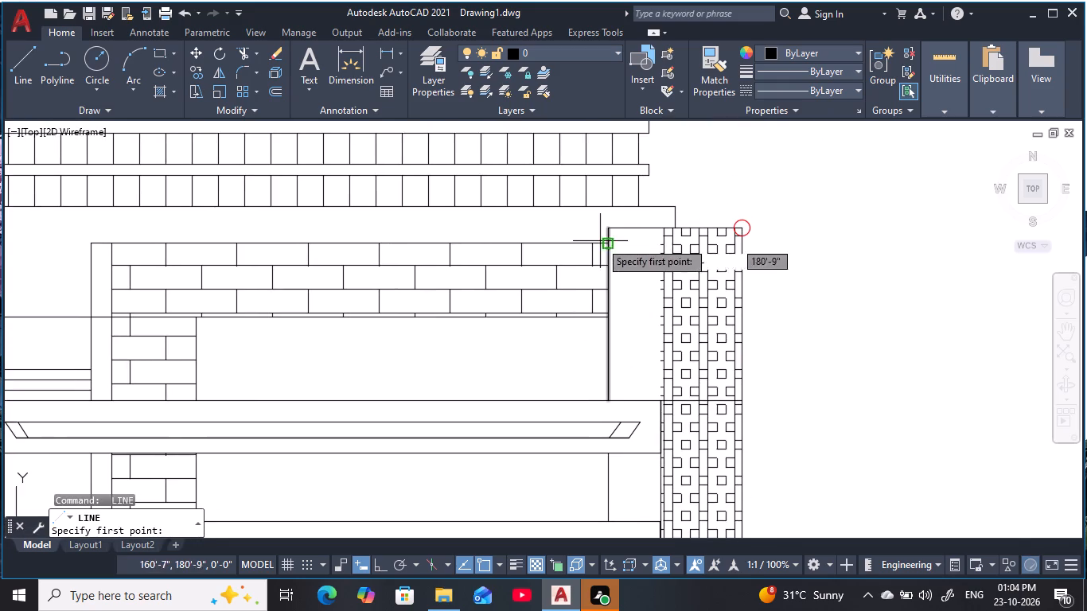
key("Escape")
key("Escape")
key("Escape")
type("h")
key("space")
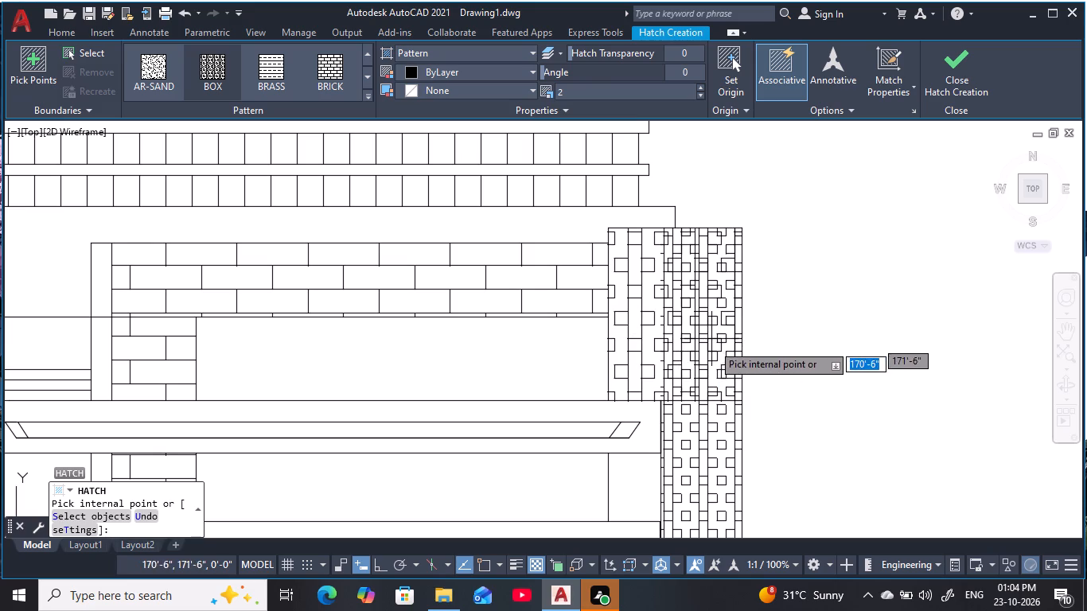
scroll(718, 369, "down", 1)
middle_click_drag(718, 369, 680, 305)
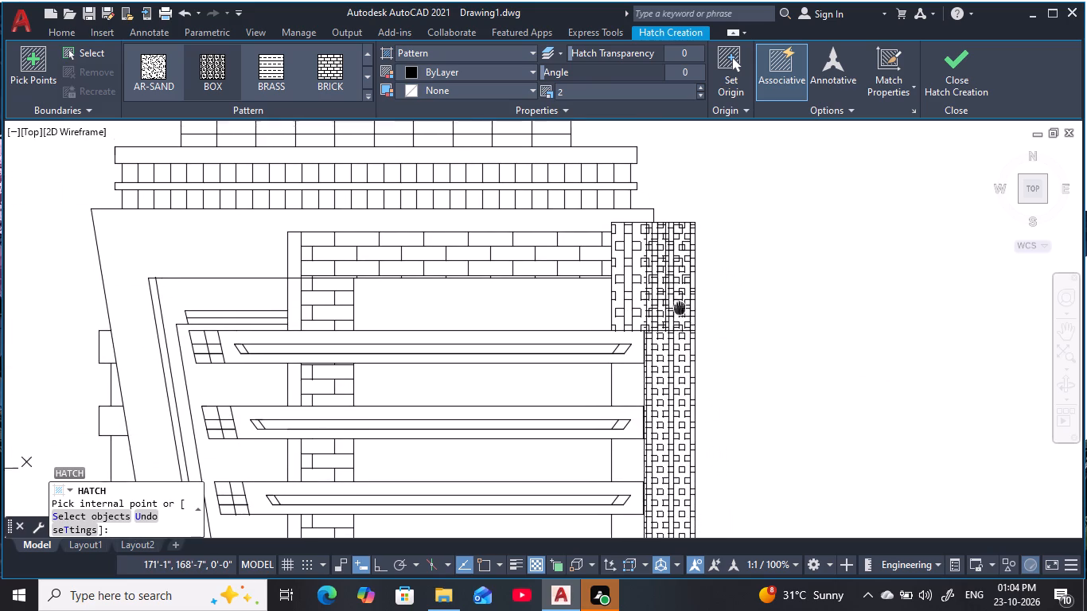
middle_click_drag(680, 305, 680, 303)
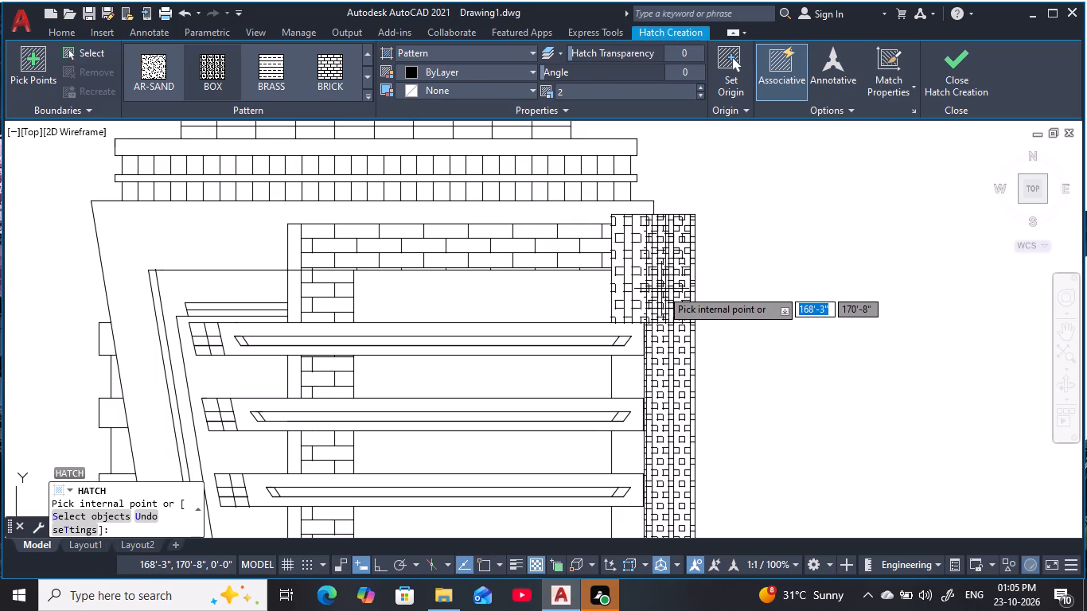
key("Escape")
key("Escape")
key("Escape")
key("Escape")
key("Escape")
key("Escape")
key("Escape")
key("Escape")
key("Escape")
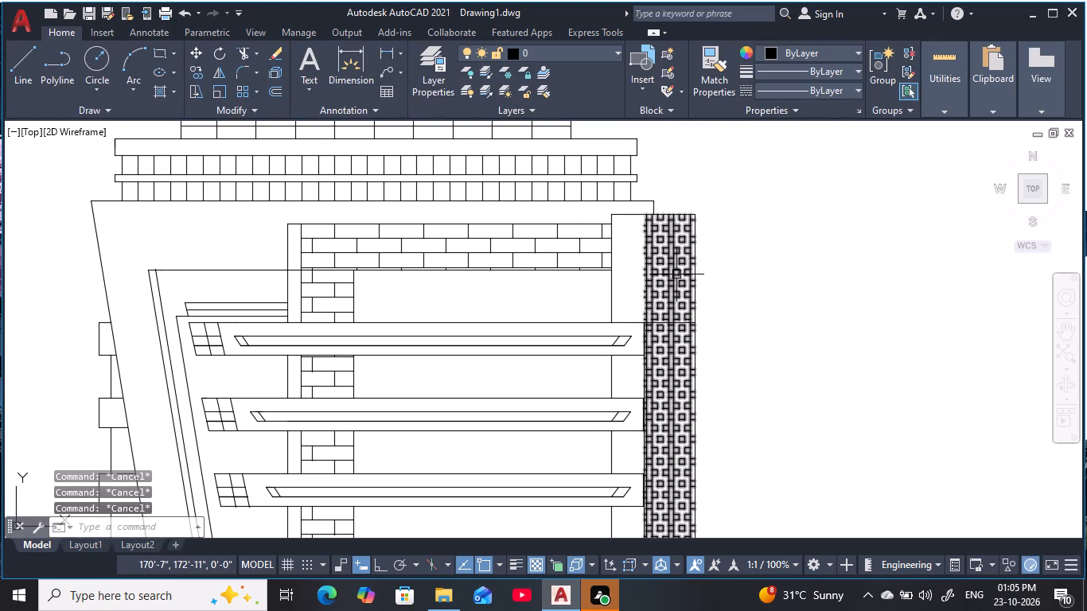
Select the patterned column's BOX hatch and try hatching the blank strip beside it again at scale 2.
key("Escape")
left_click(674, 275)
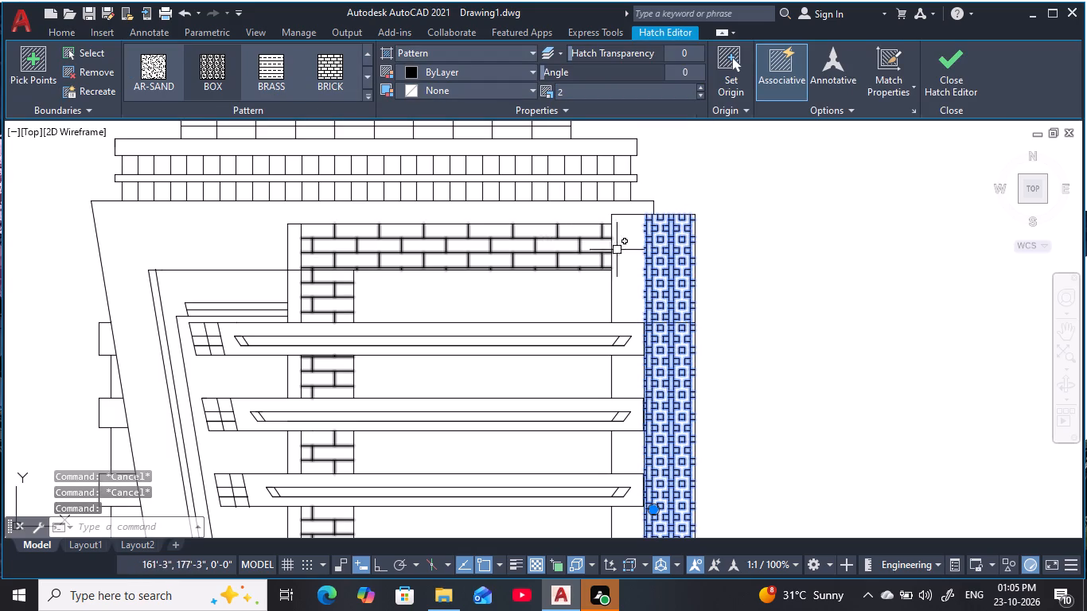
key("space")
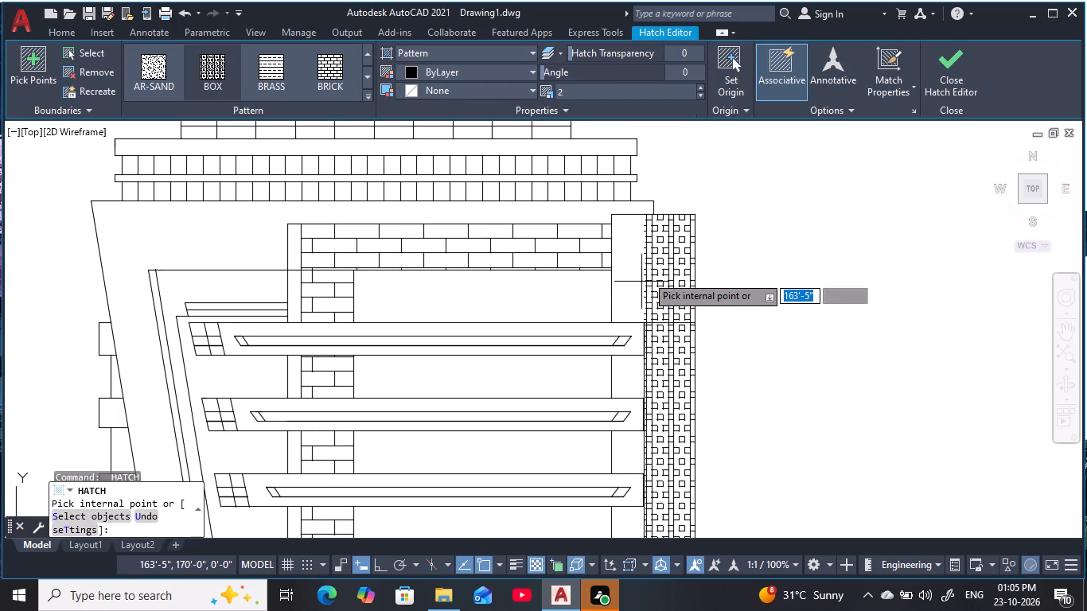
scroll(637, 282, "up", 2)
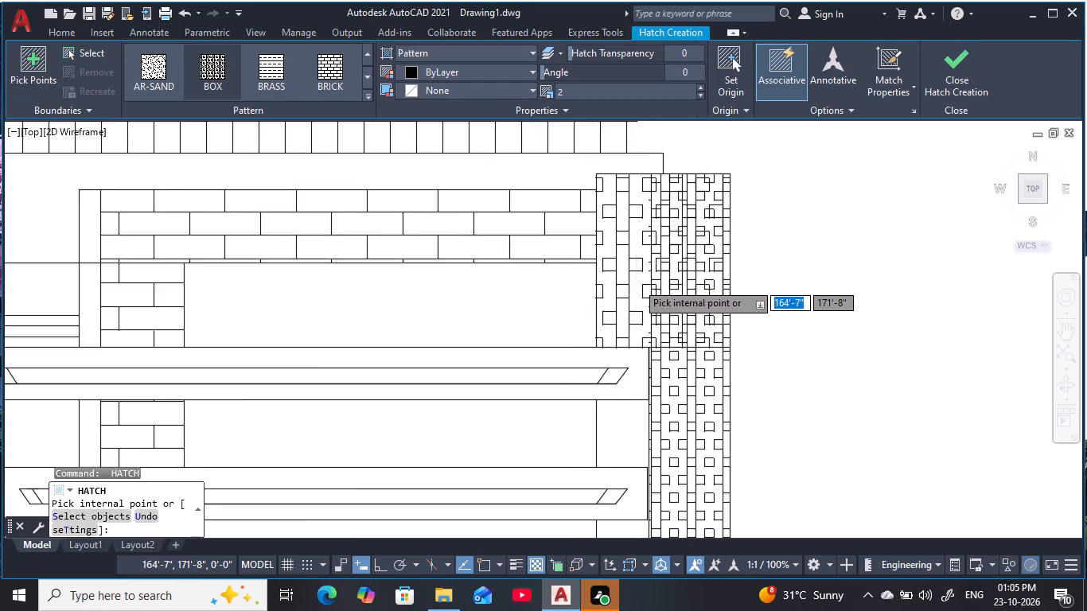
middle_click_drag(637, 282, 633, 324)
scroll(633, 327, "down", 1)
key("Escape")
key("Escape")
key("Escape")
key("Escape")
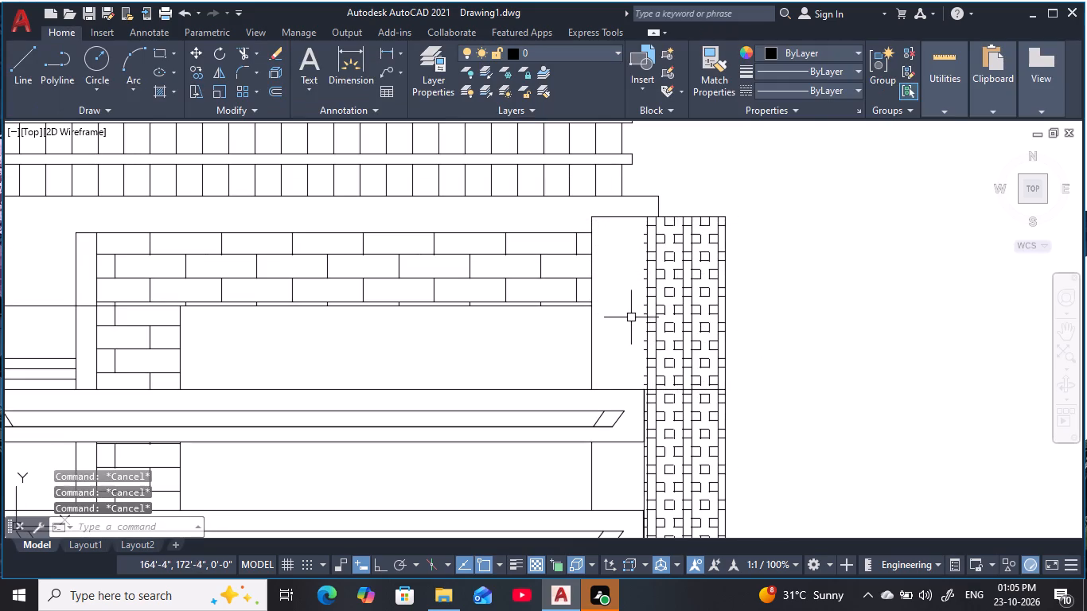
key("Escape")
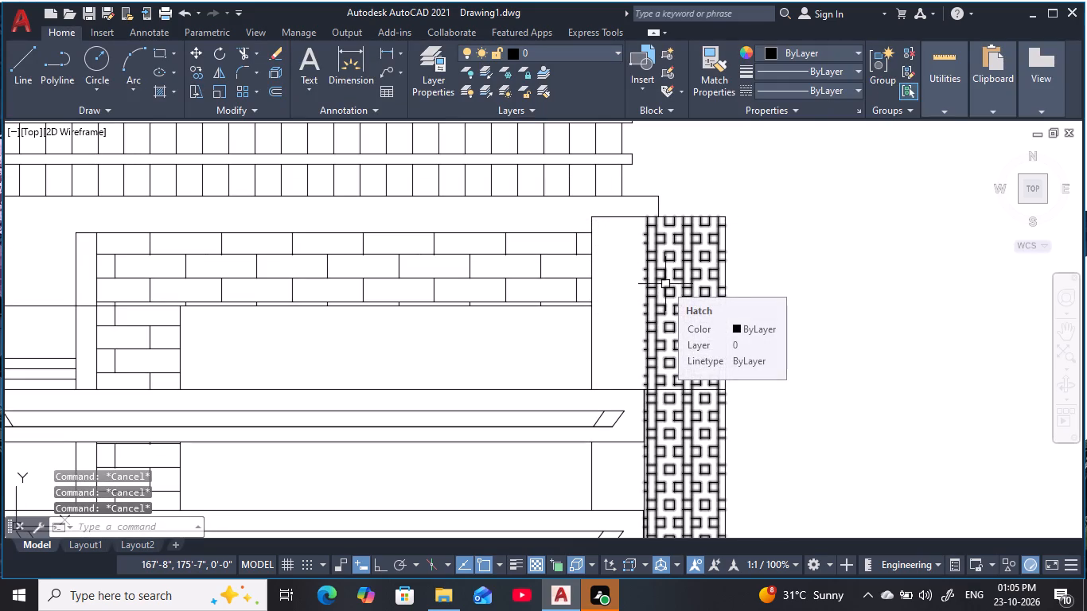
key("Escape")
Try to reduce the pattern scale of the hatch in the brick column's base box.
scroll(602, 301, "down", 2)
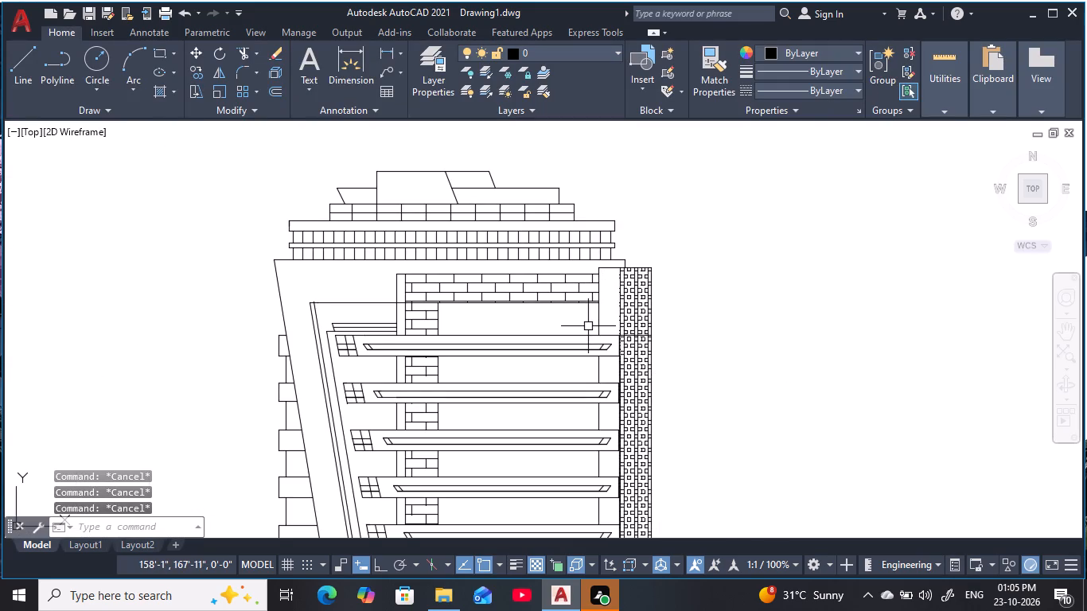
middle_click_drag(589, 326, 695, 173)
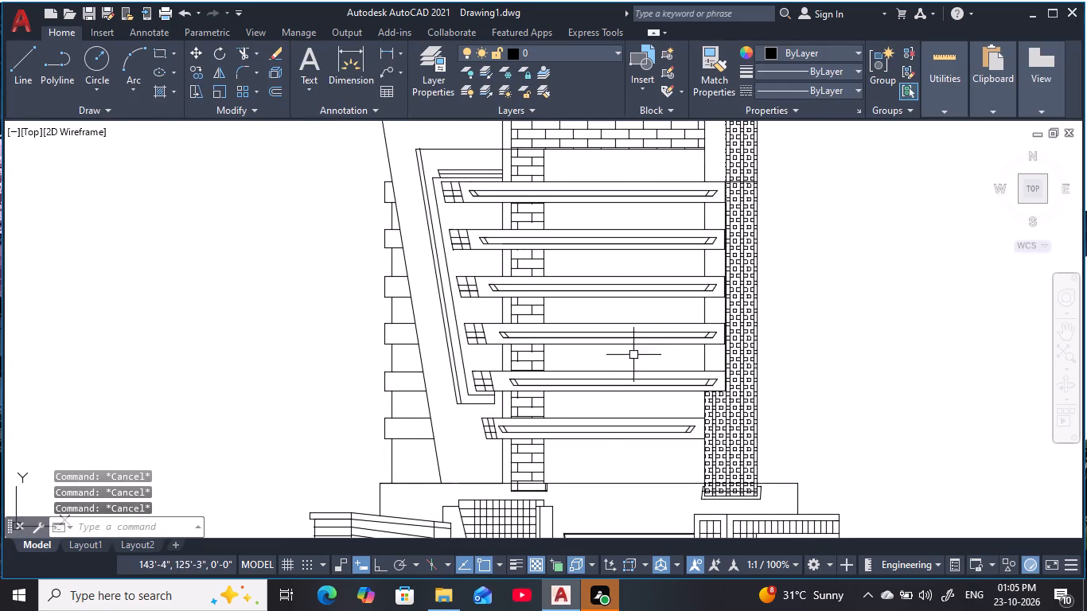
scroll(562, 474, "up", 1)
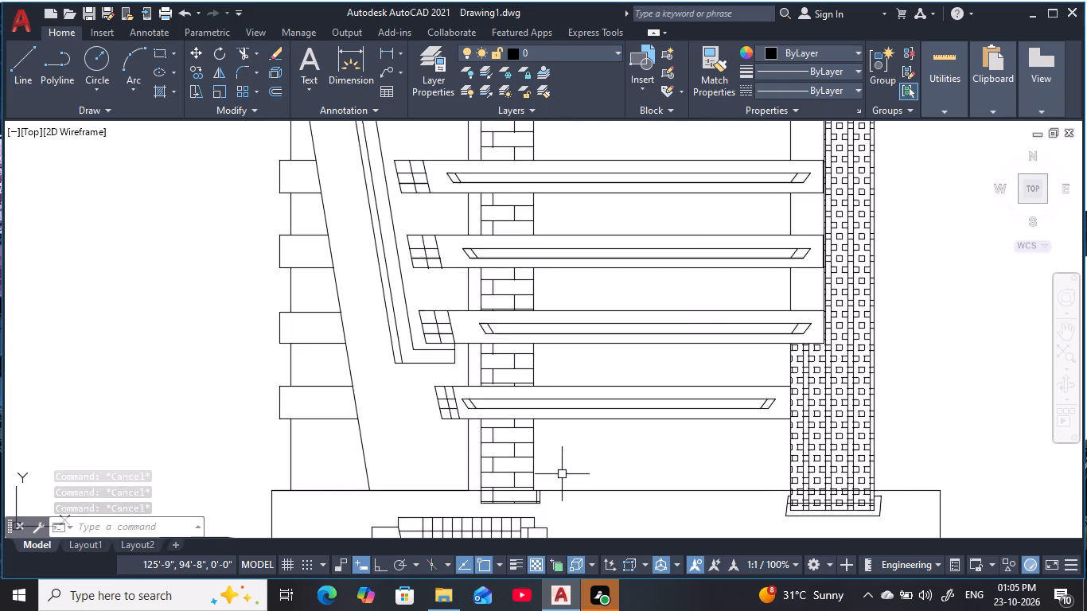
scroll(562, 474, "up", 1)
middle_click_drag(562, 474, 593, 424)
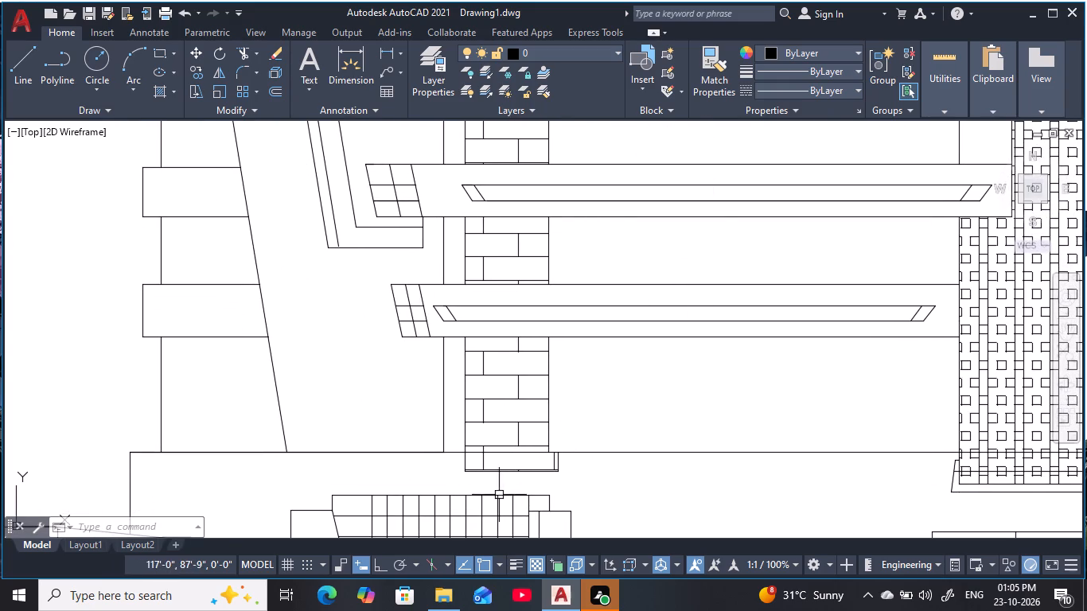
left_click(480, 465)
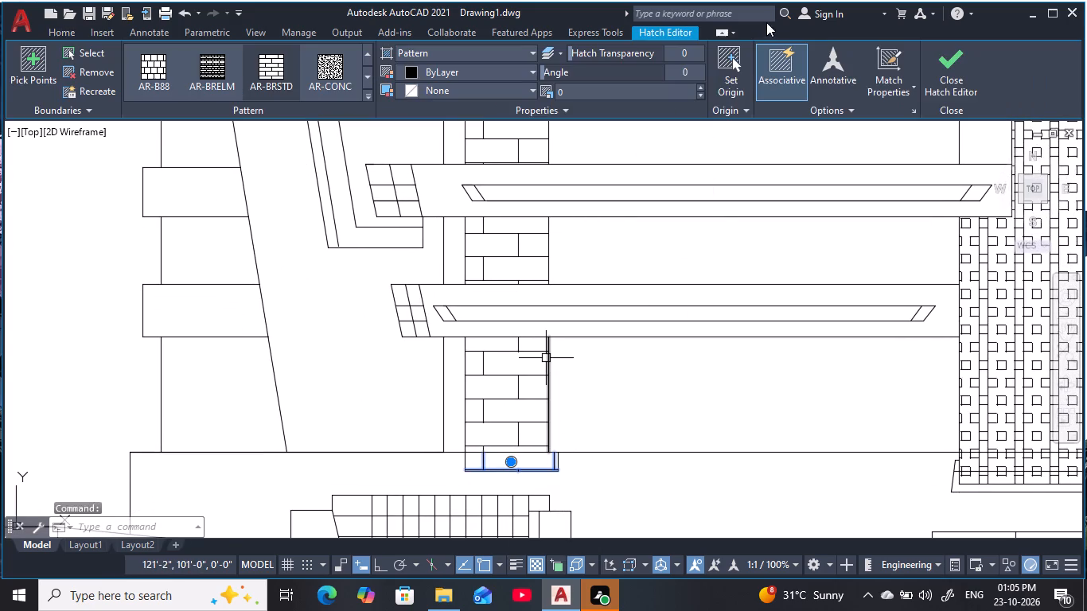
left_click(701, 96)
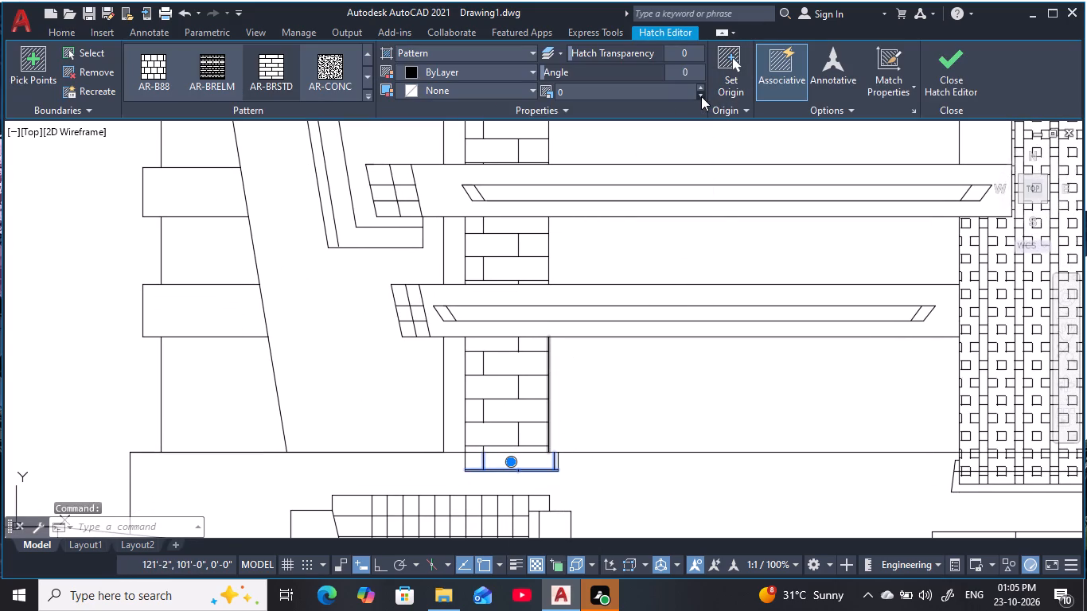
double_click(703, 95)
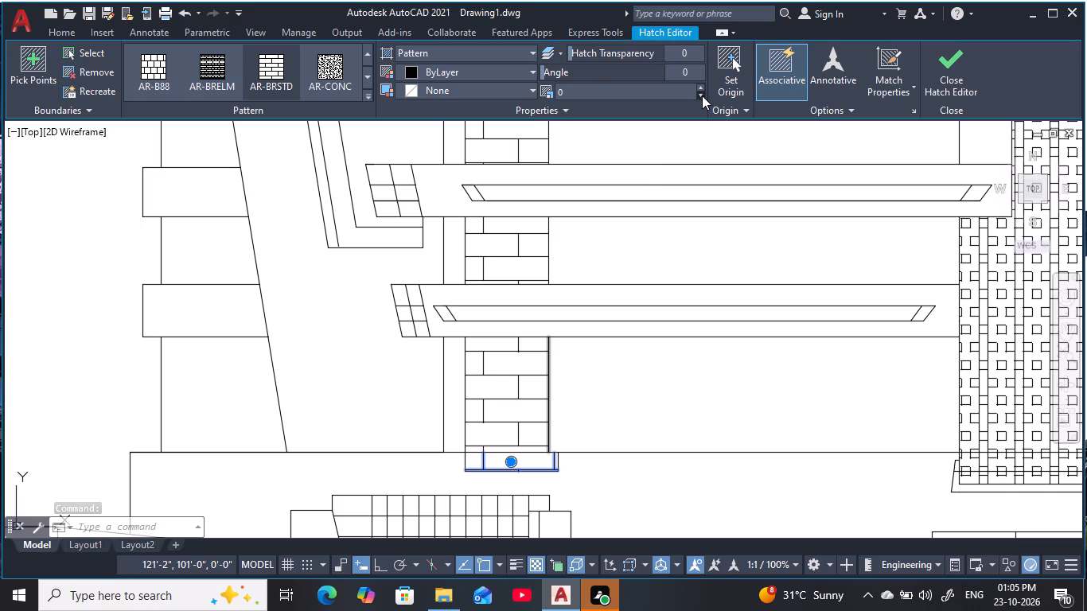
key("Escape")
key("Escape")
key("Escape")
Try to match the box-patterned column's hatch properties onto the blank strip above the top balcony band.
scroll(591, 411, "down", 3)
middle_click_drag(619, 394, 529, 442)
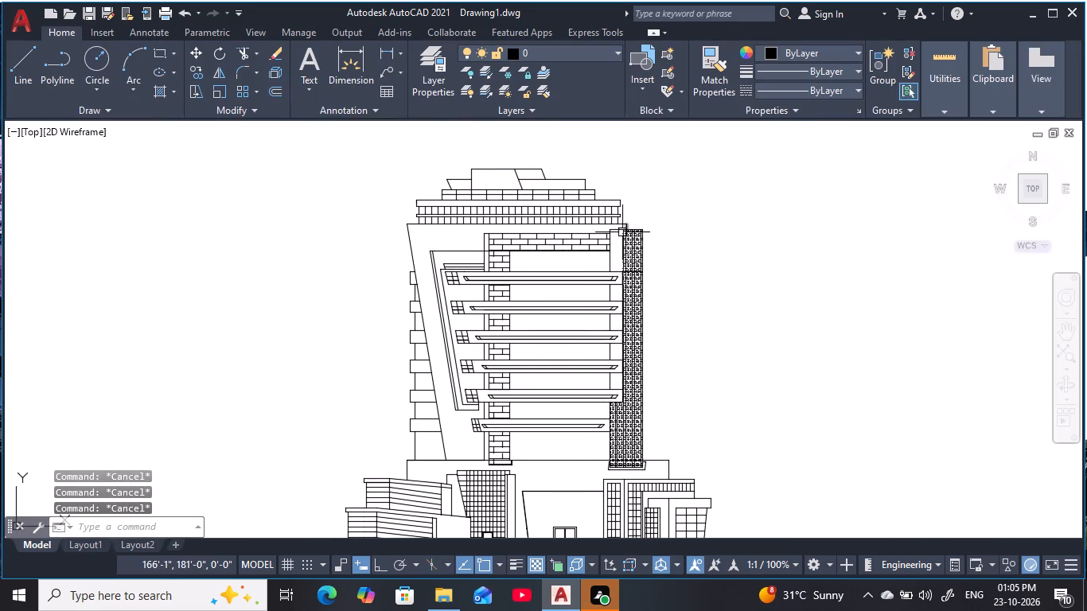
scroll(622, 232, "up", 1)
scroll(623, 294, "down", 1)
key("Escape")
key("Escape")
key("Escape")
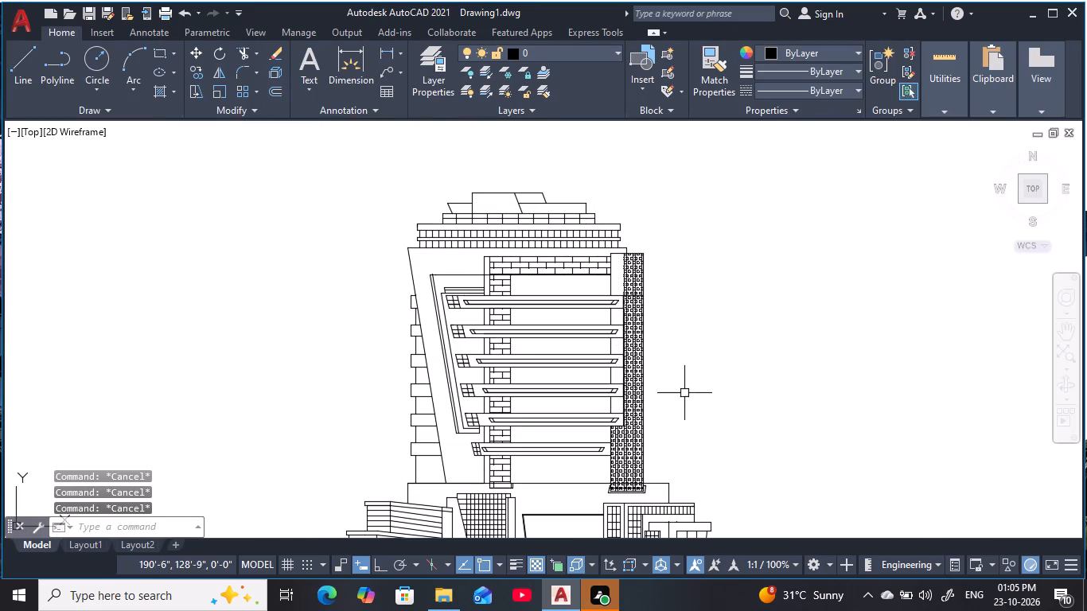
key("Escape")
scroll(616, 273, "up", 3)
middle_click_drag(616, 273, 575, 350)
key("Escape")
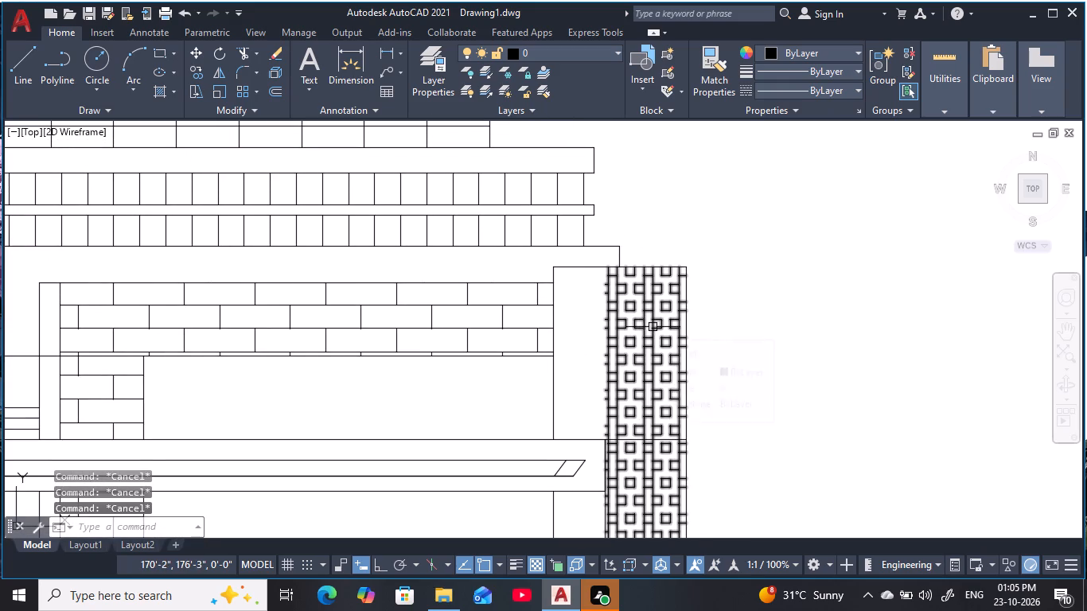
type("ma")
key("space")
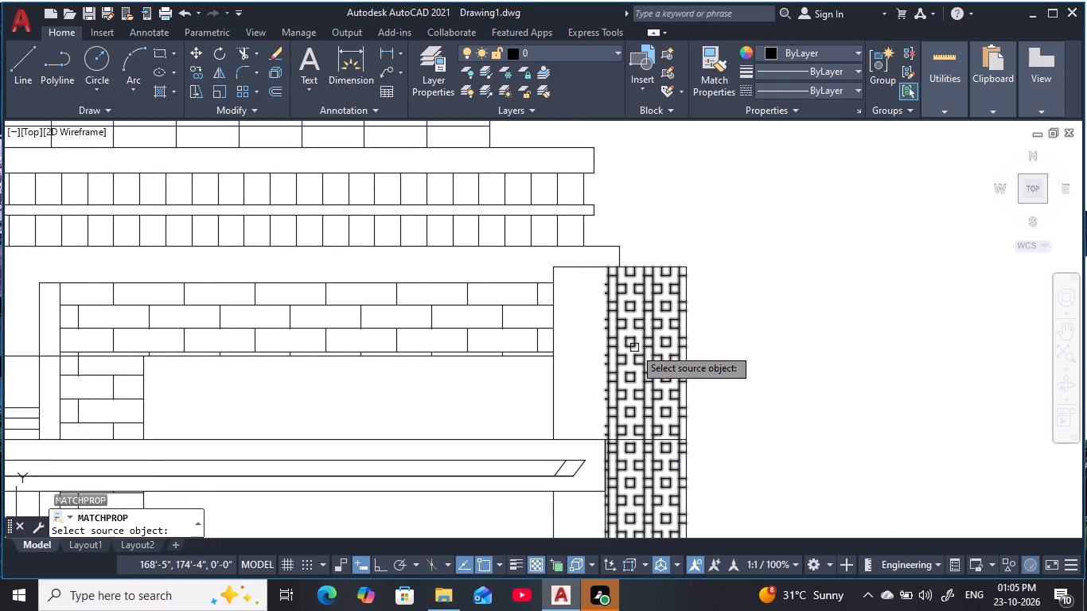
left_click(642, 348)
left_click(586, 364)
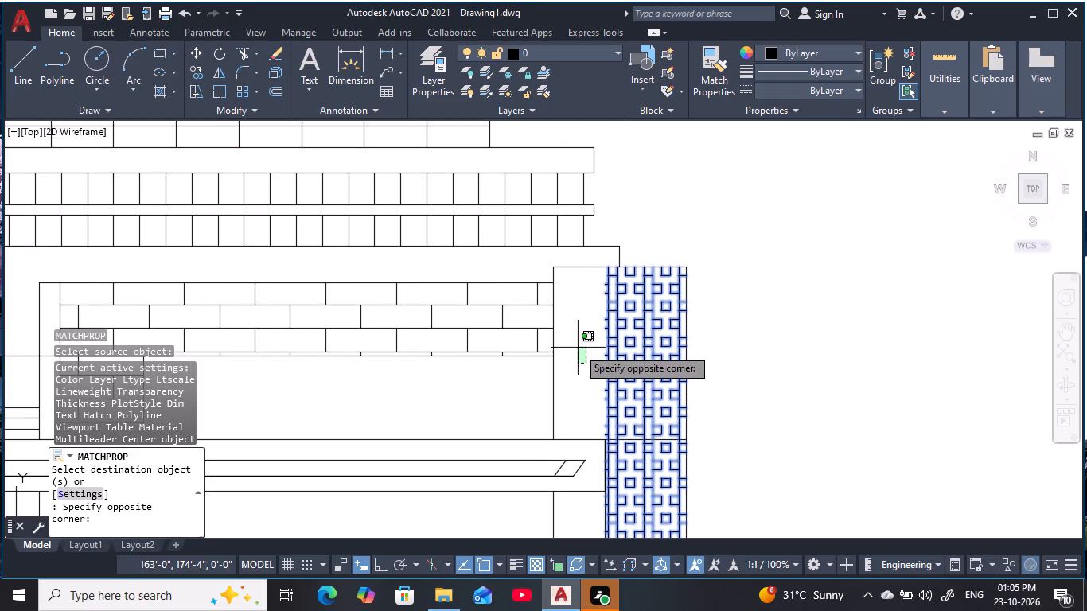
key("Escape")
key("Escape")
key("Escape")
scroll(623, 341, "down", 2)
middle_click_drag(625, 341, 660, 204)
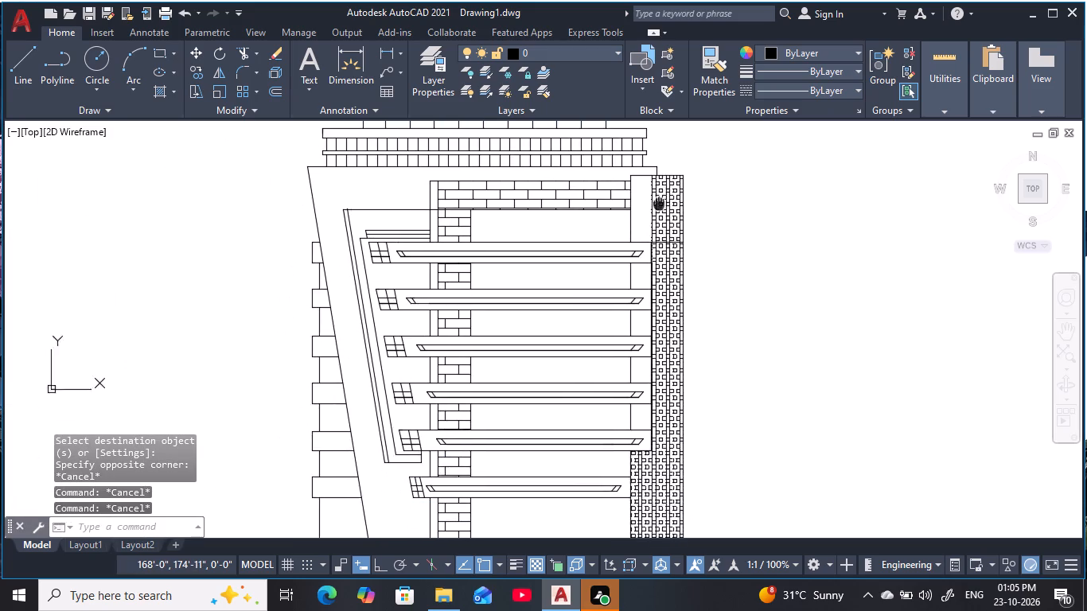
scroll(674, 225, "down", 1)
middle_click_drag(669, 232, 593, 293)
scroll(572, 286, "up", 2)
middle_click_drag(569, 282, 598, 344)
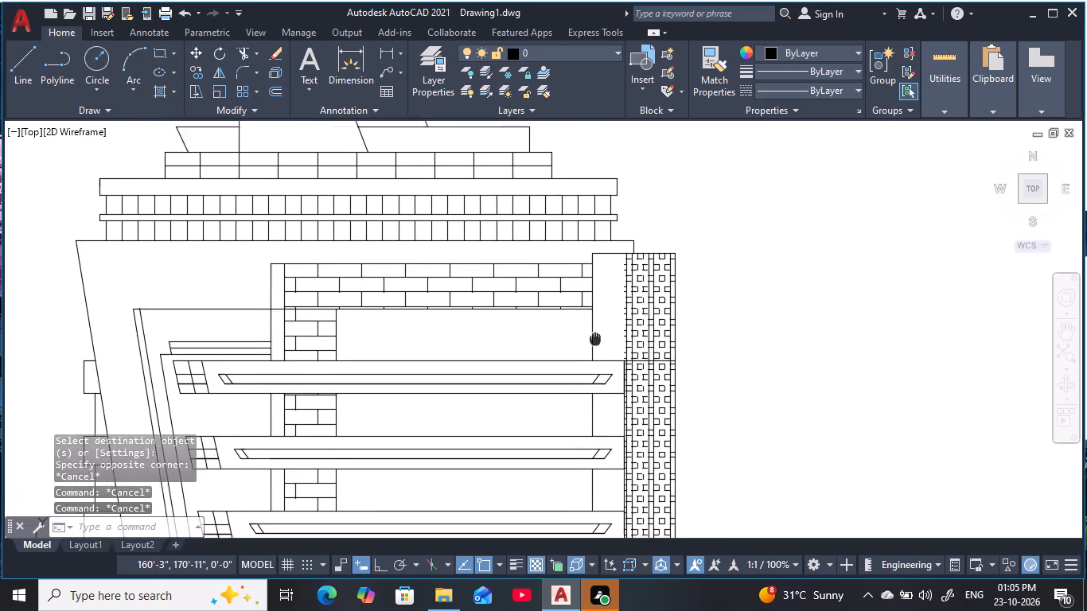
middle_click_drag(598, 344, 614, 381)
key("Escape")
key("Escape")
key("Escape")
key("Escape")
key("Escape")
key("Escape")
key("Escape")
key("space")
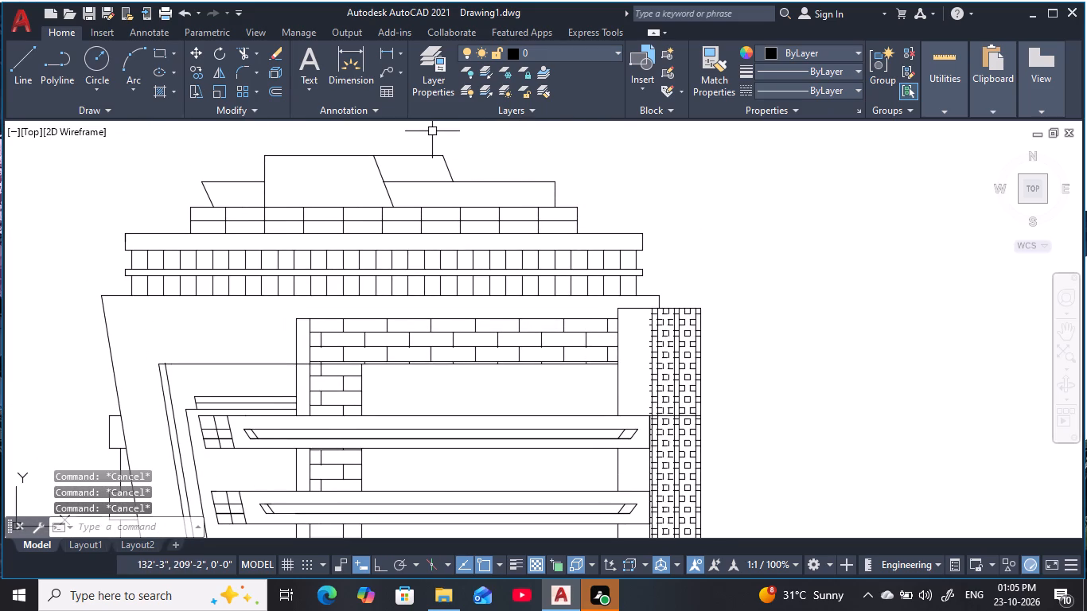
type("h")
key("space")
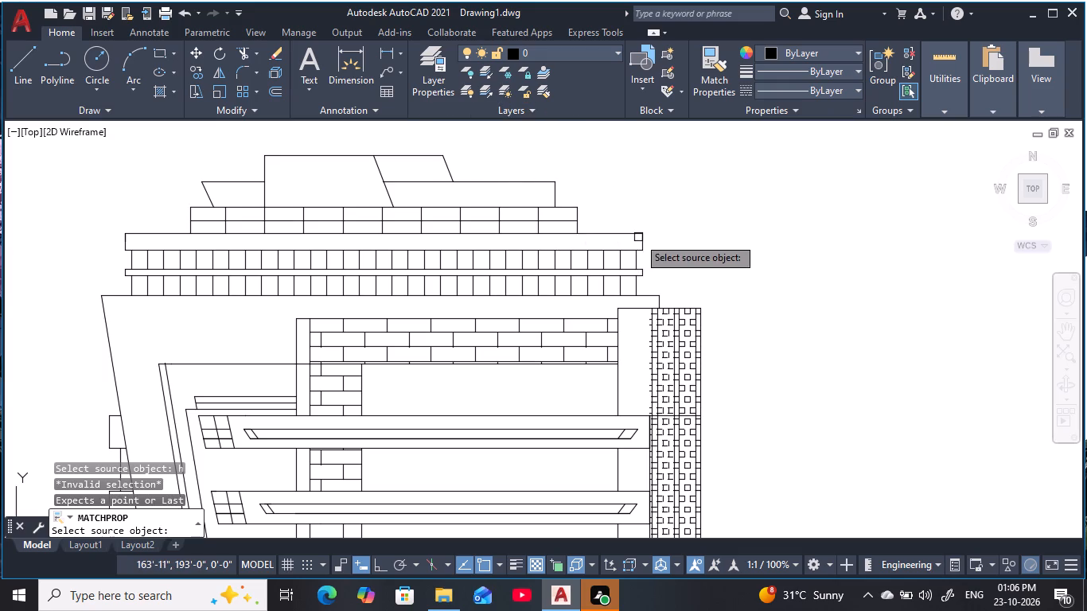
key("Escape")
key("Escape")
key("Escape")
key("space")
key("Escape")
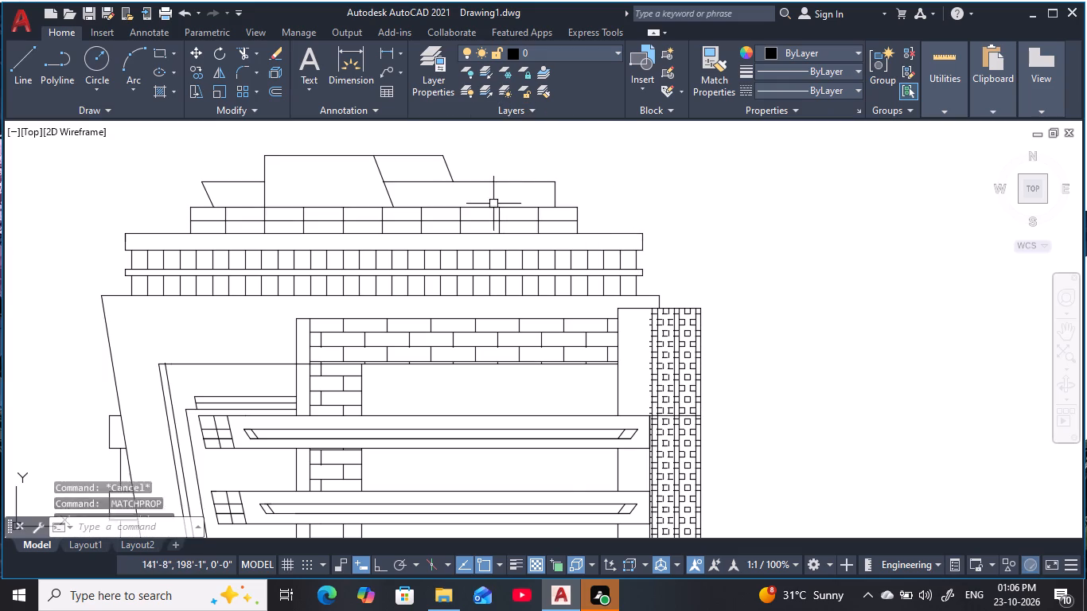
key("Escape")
Hatch the area above the top balcony band, including the blank strip beside the patterned column, with BOX at scale 2.
scroll(462, 215, "down", 2)
scroll(440, 305, "down", 1)
middle_click_drag(441, 317, 523, 313)
type("h")
key("space")
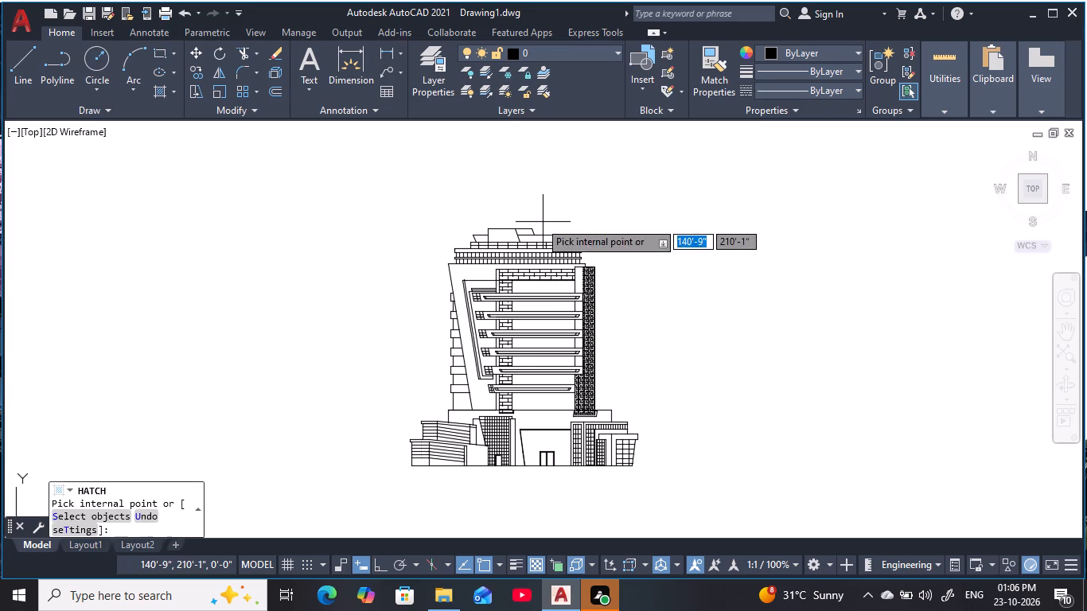
scroll(490, 126, "up", 1)
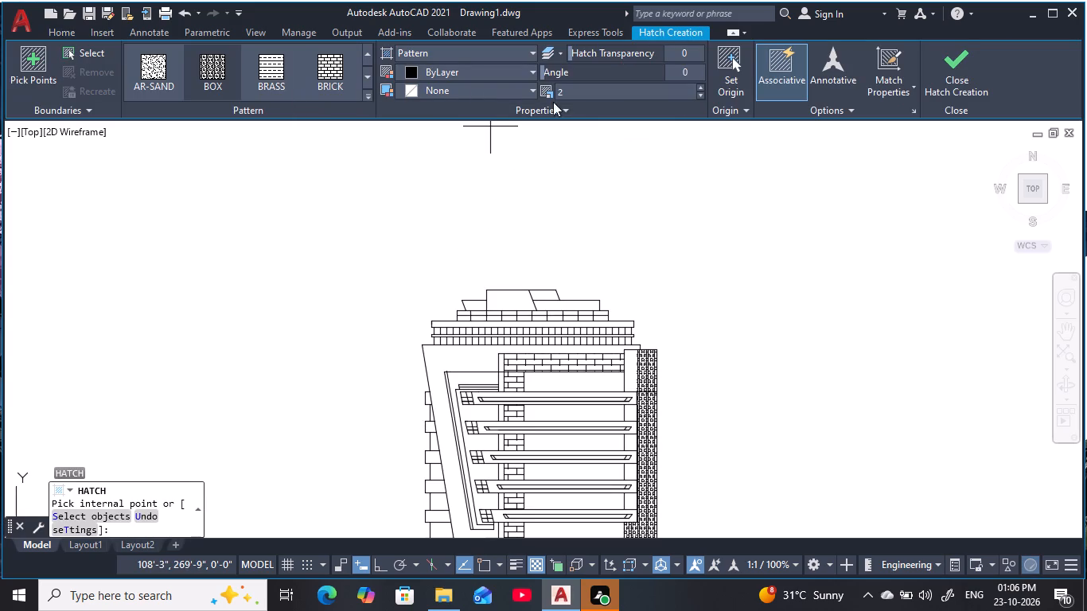
left_click(699, 98)
scroll(637, 381, "up", 3)
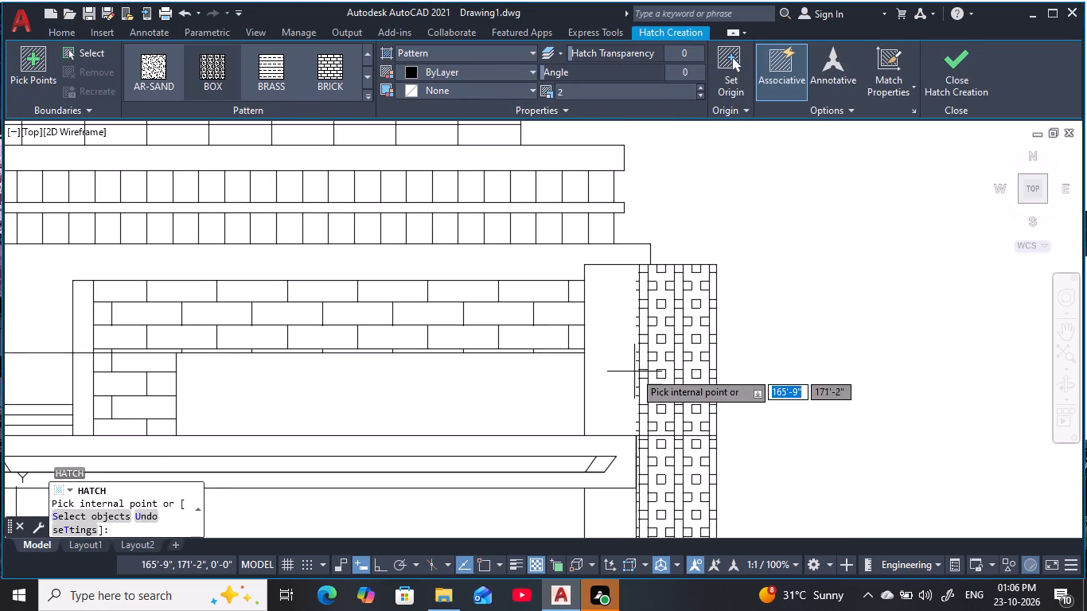
left_click(701, 96)
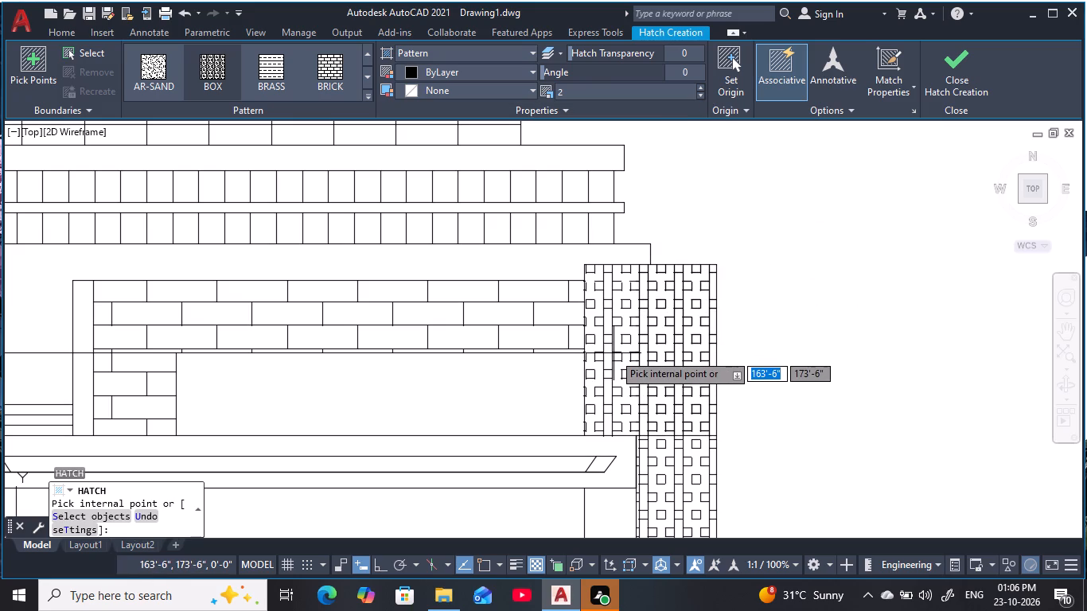
scroll(614, 353, "up", 2)
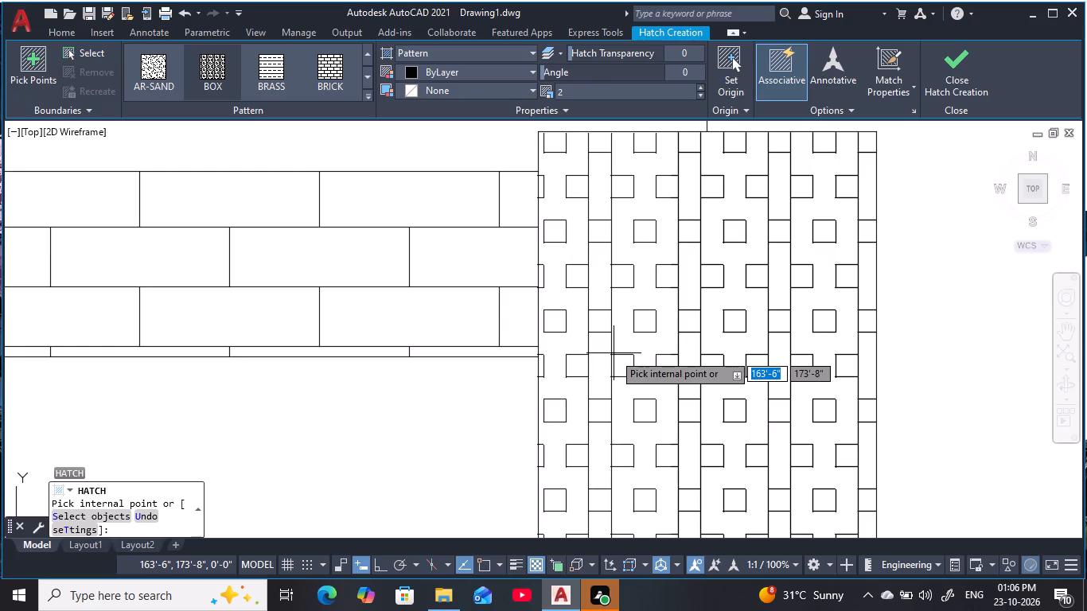
left_click(614, 353)
key("Escape")
key("Escape")
Erase the horizontal line crossing the patterned column at the upper edge of the top balcony band.
scroll(690, 352, "down", 2)
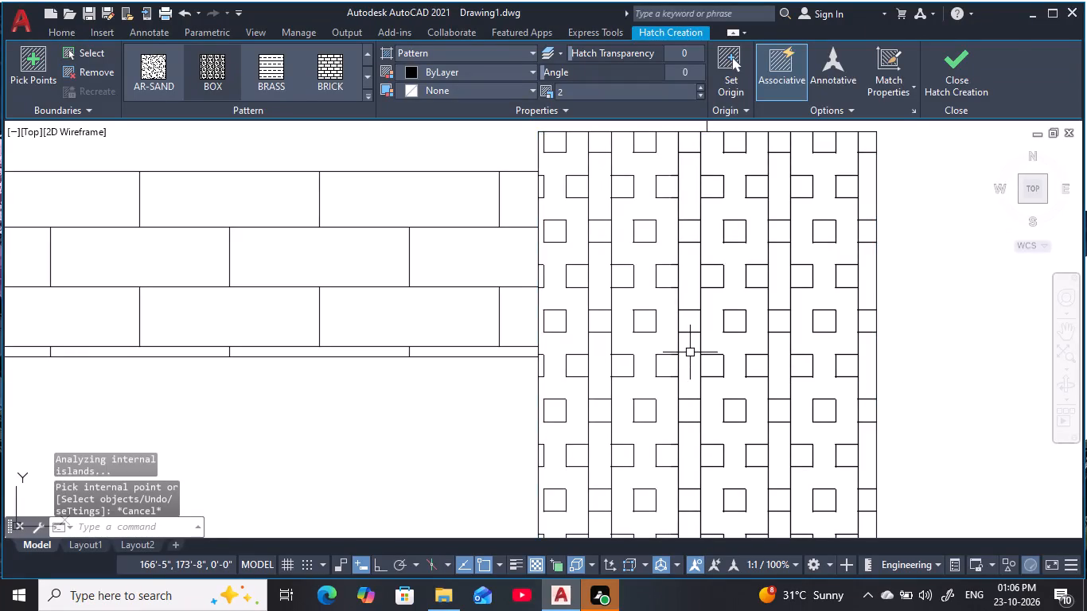
scroll(691, 354, "down", 3)
middle_click_drag(673, 351, 604, 243)
scroll(676, 305, "down", 1)
middle_click_drag(683, 309, 727, 284)
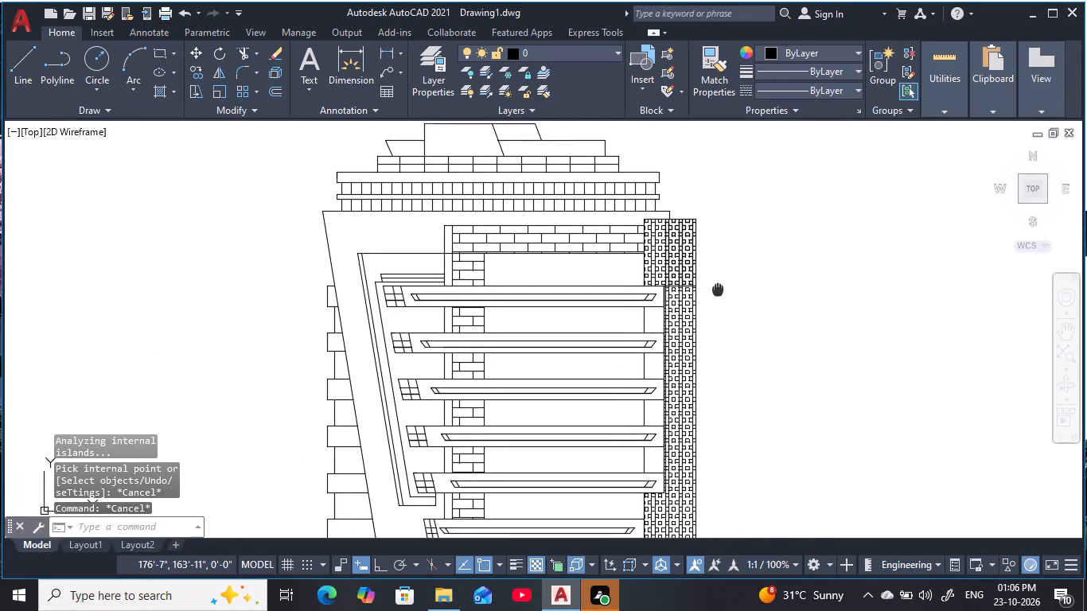
middle_click_drag(727, 284, 733, 280)
scroll(715, 294, "up", 2)
middle_click_drag(681, 287, 686, 360)
scroll(686, 360, "up", 1)
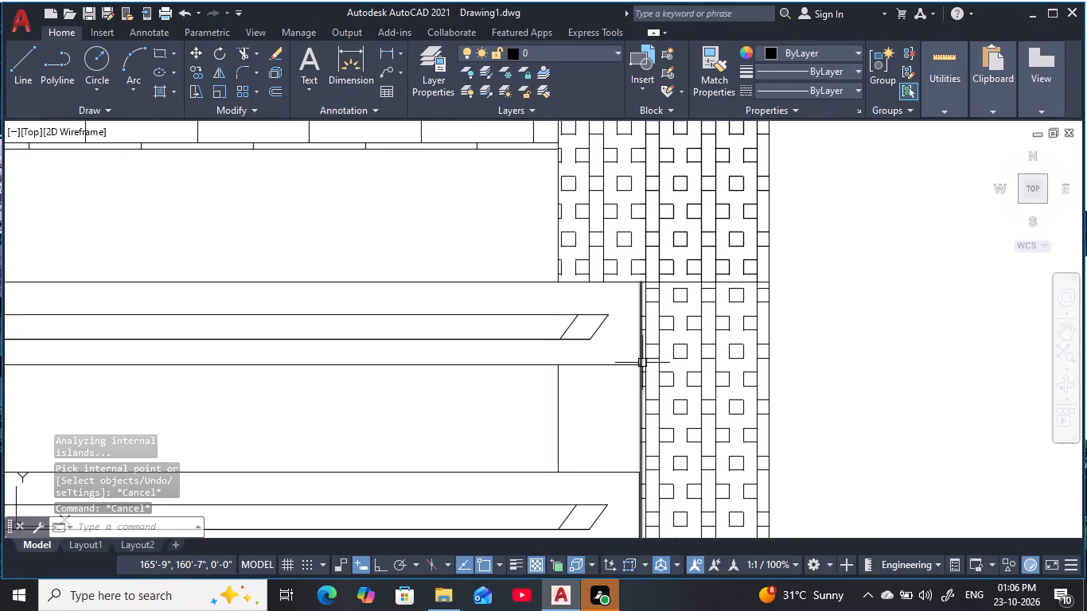
left_click(727, 285)
type("e")
key("space")
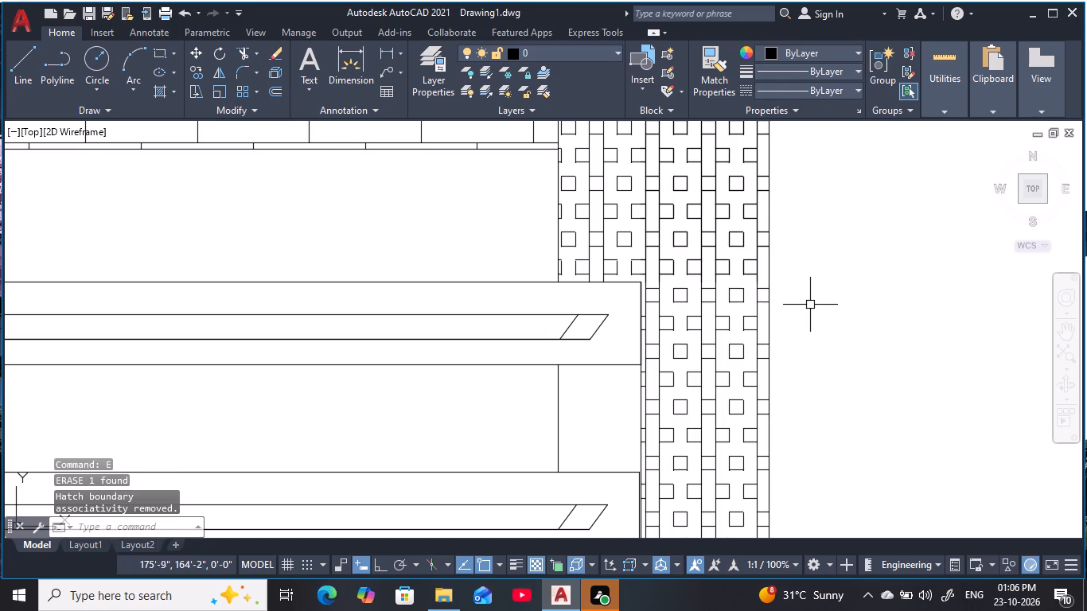
key("Escape")
key("Escape")
key("Escape")
Review the whole building elevation, checking the tower facade, patterned column and podium blocks.
scroll(828, 329, "down", 3)
middle_click_drag(829, 329, 750, 252)
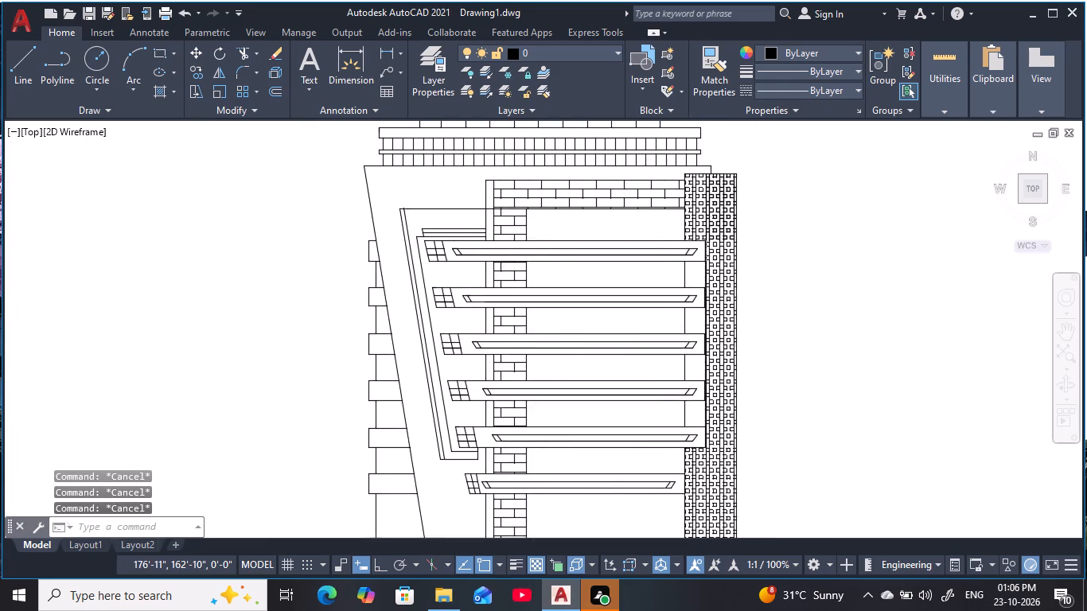
scroll(755, 261, "down", 1)
middle_click_drag(760, 269, 797, 266)
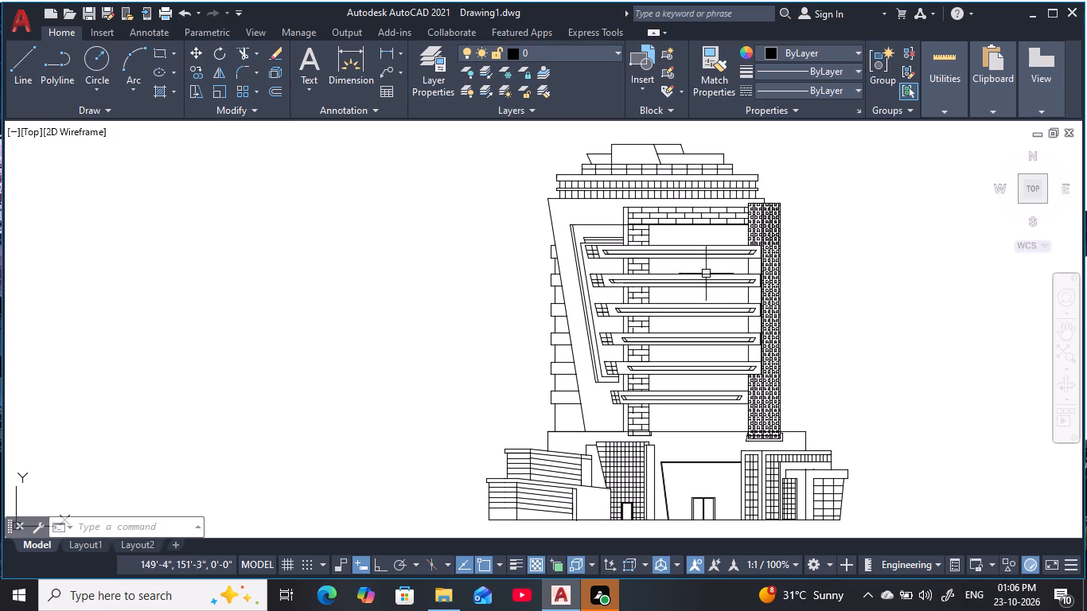
scroll(707, 269, "up", 1)
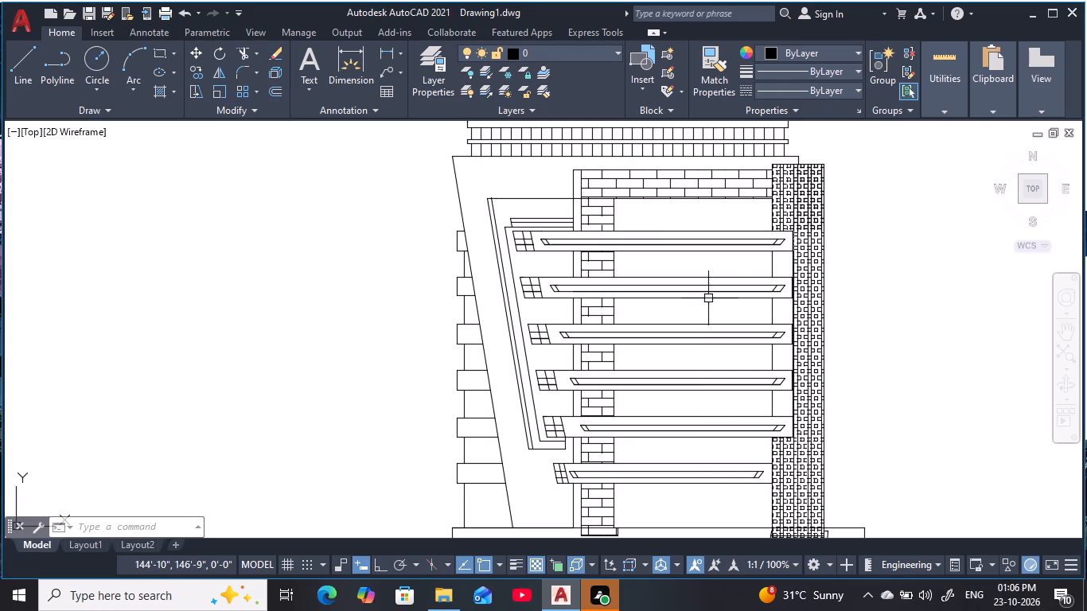
key("Escape")
key("Escape")
key("Escape")
key("Escape")
key("Escape")
key("Escape")
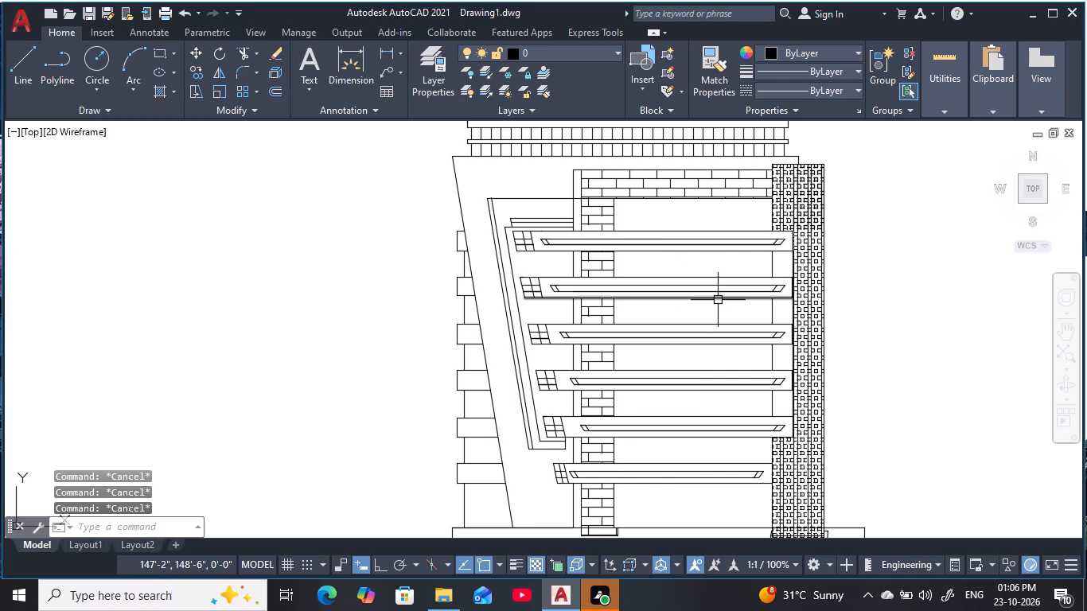
scroll(718, 299, "down", 1)
middle_click_drag(718, 299, 664, 290)
middle_click_drag(670, 413, 678, 403)
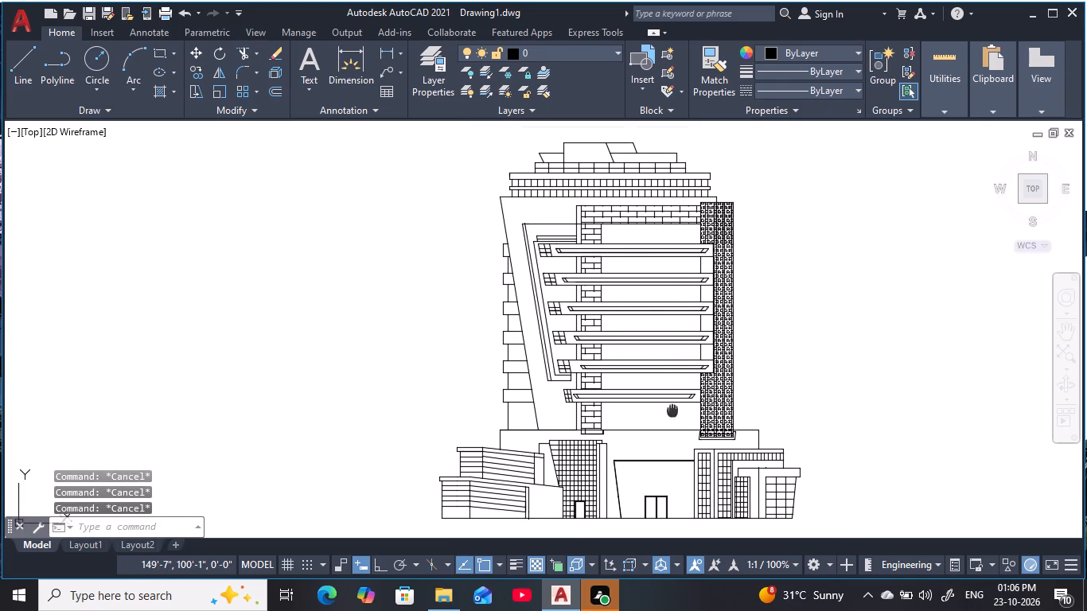
middle_click_drag(678, 403, 678, 372)
key("Escape")
key("Escape")
key("Escape")
key("Escape")
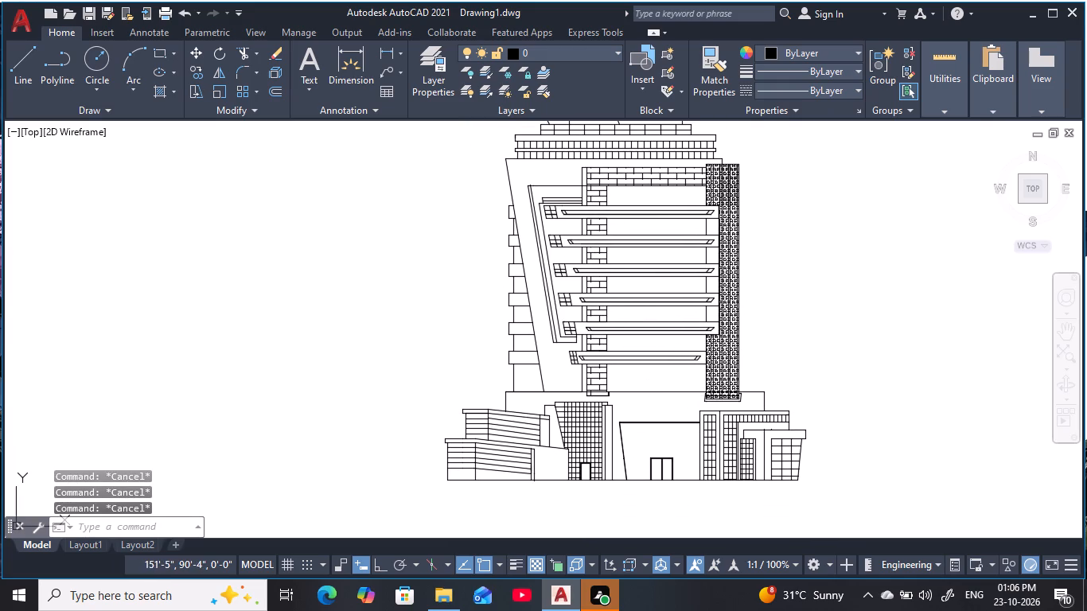
key("Escape")
key("Escape")
middle_click_drag(693, 409, 672, 393)
middle_click_drag(640, 392, 671, 415)
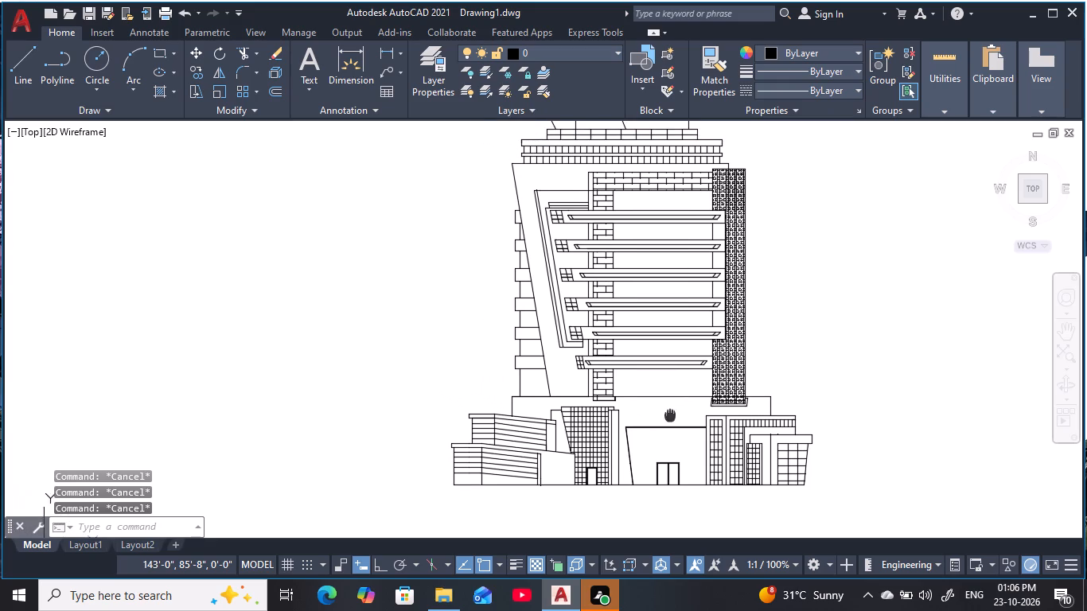
middle_click_drag(671, 415, 685, 418)
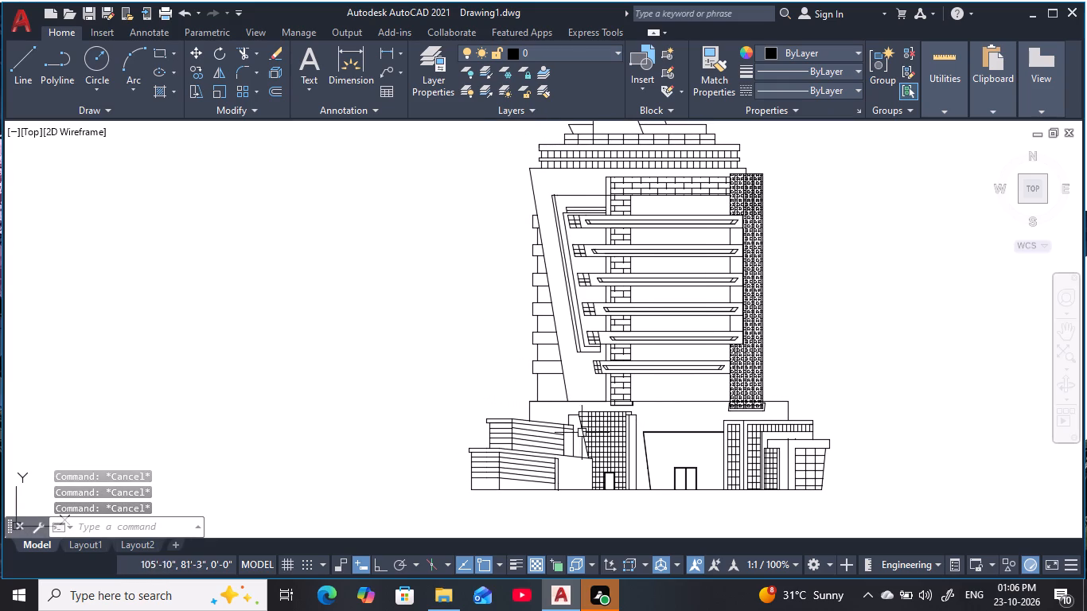
scroll(568, 432, "up", 1)
middle_click_drag(563, 430, 583, 389)
key("Escape")
key("Escape")
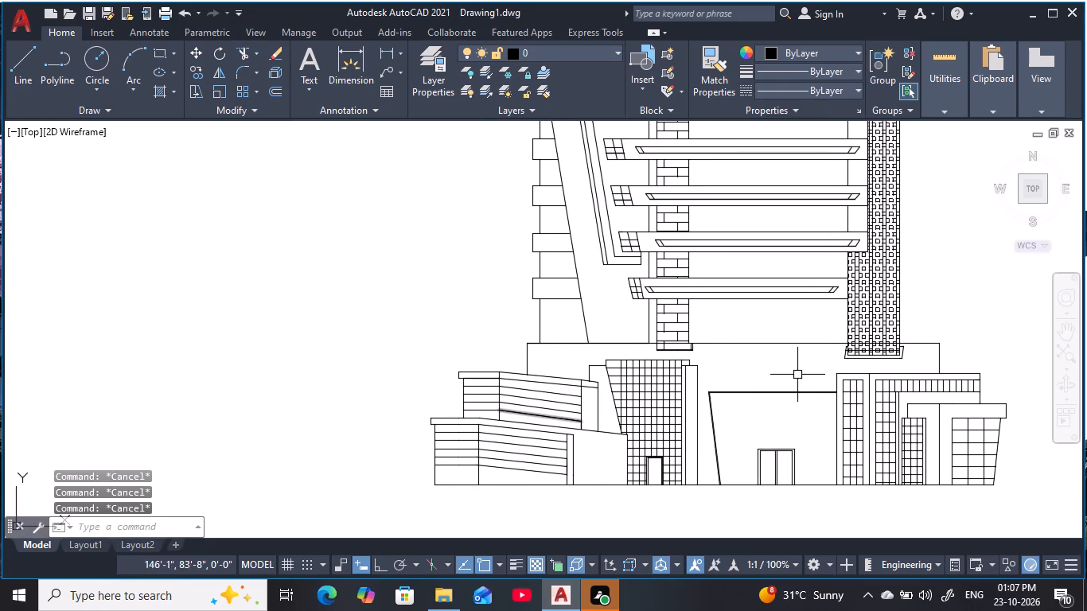
key("Escape")
key("Escape")
scroll(770, 367, "down", 1)
middle_click_drag(766, 368, 734, 432)
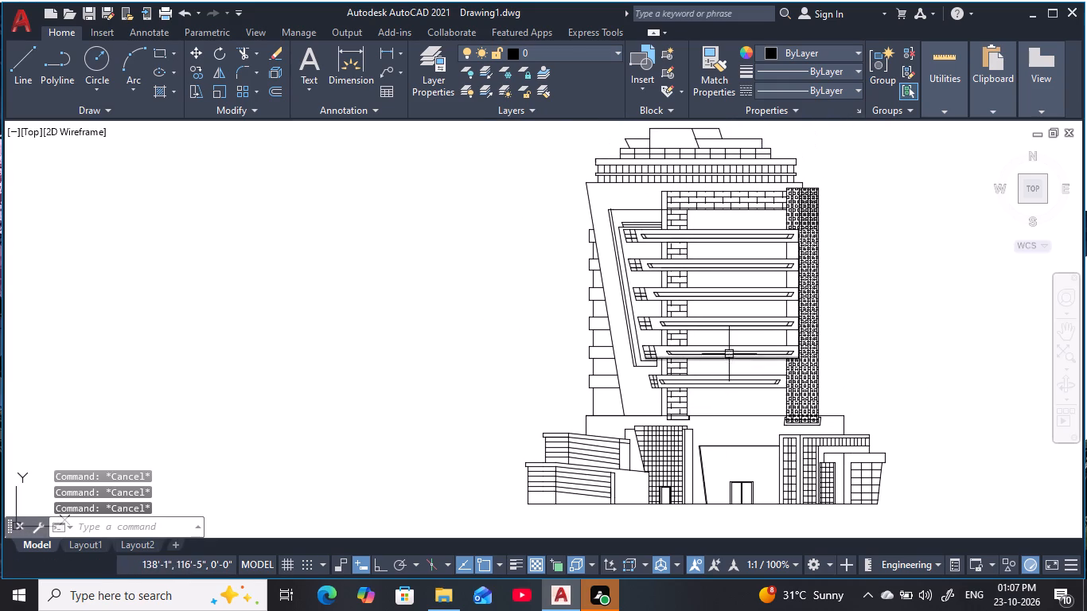
middle_click_drag(730, 337, 724, 368)
scroll(726, 364, "down", 1)
middle_click_drag(725, 364, 706, 362)
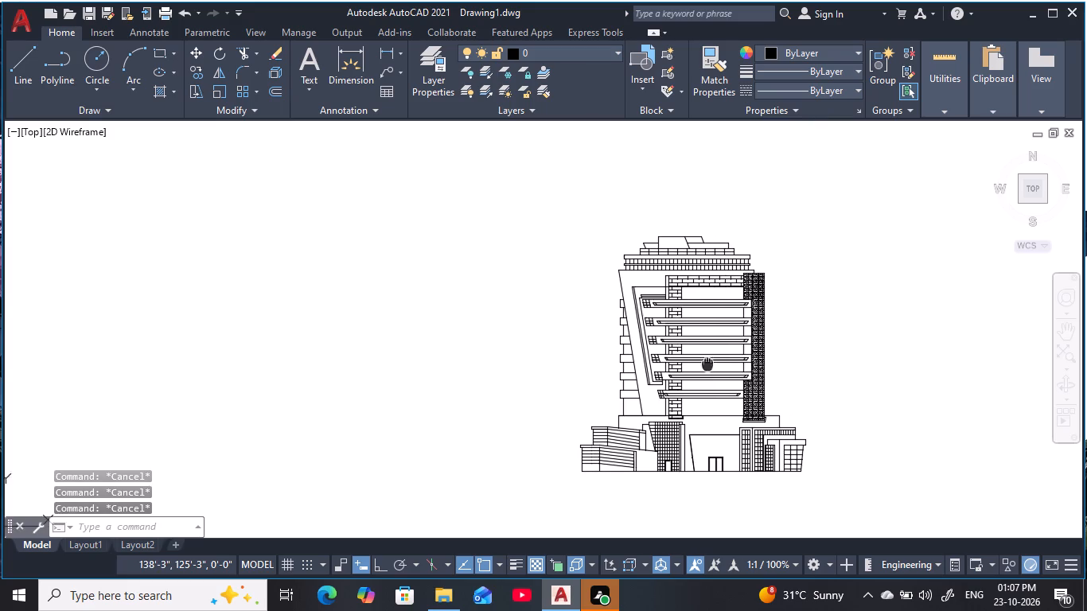
middle_click_drag(706, 362, 698, 353)
scroll(698, 353, "up", 1)
middle_click_drag(728, 341, 785, 335)
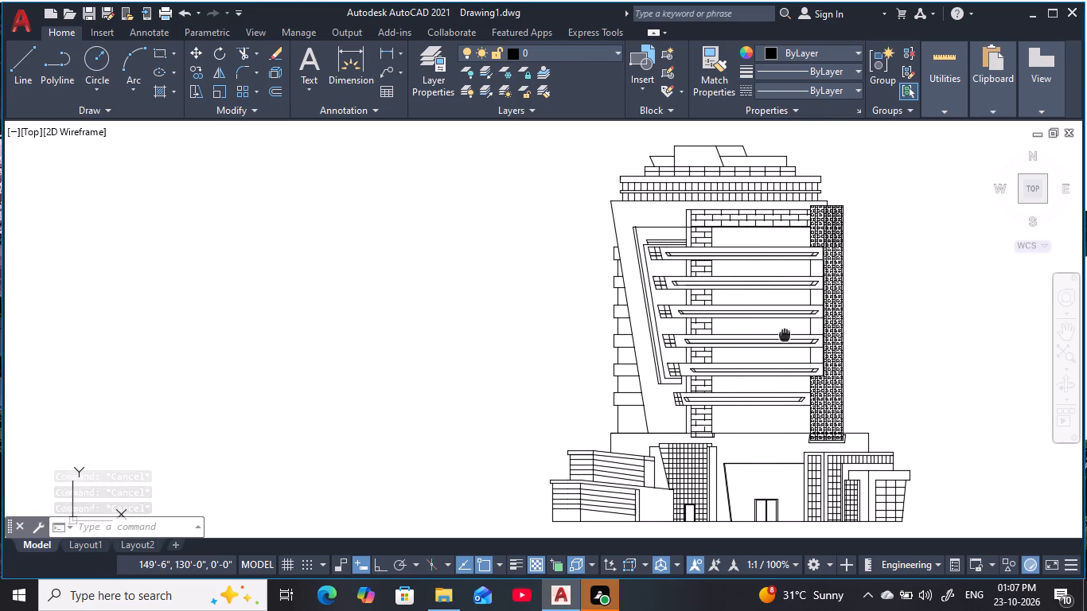
middle_click_drag(785, 335, 789, 329)
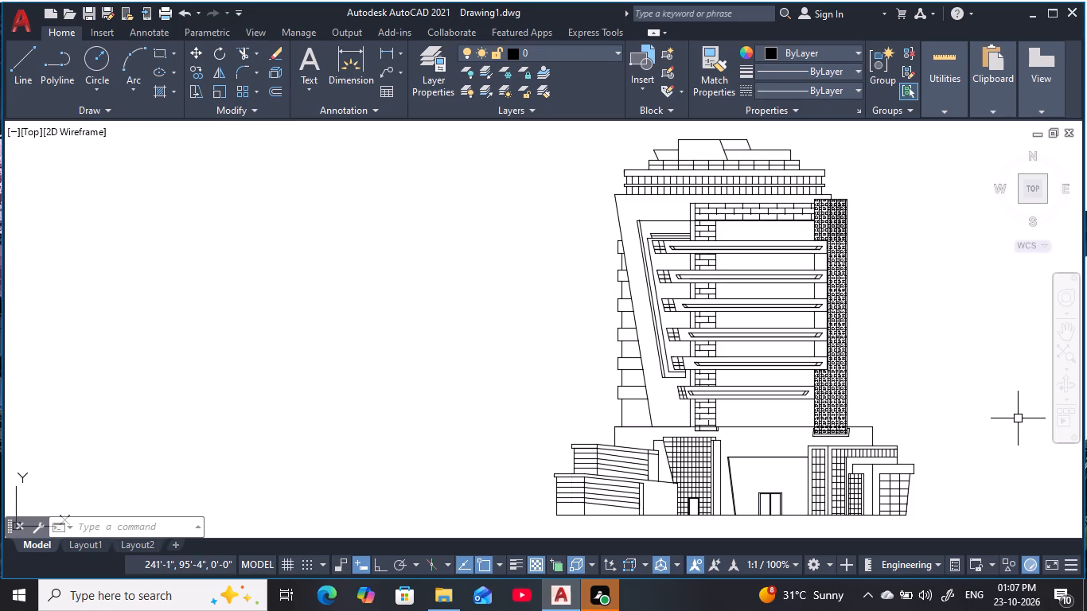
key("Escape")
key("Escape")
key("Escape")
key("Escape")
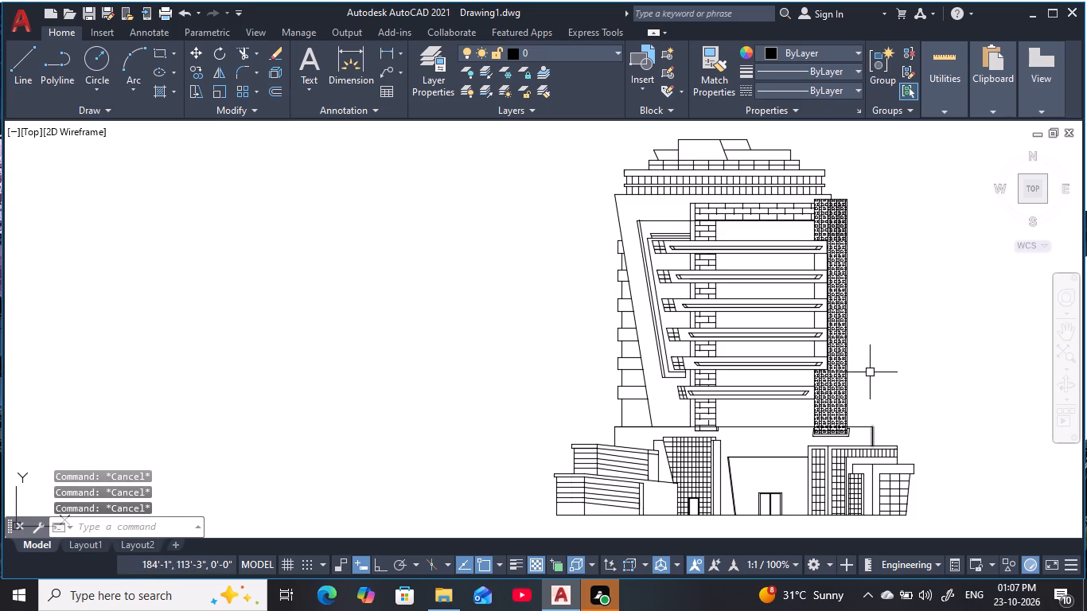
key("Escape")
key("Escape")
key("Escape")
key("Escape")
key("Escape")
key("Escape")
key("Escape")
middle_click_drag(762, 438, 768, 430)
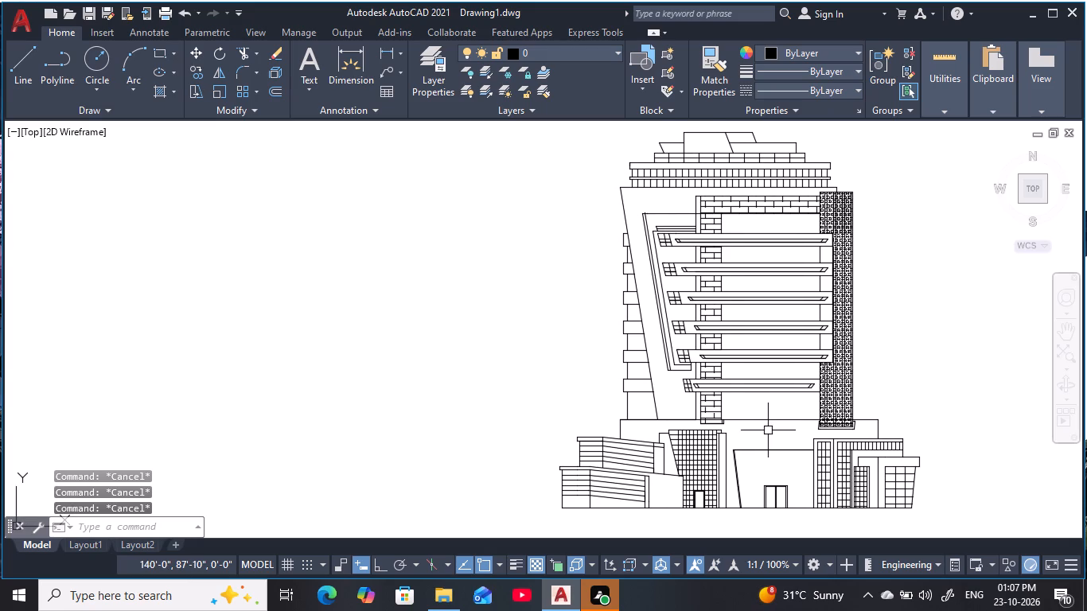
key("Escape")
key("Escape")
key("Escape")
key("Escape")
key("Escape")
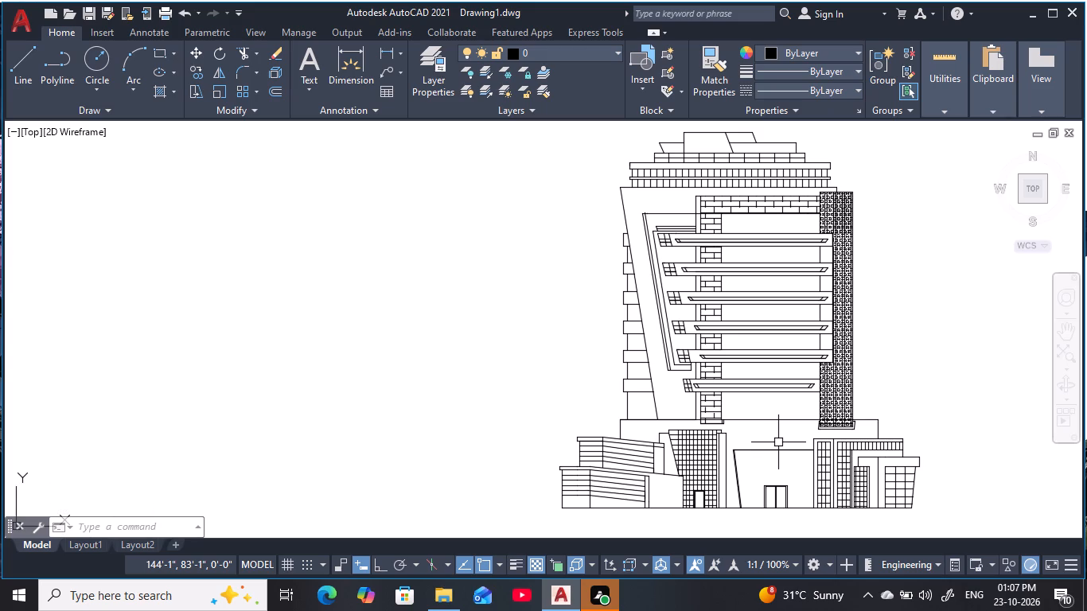
Trim the sloping line segment crossing the narrow blank panel at the end of the upper striped podium block.
scroll(672, 447, "up", 2)
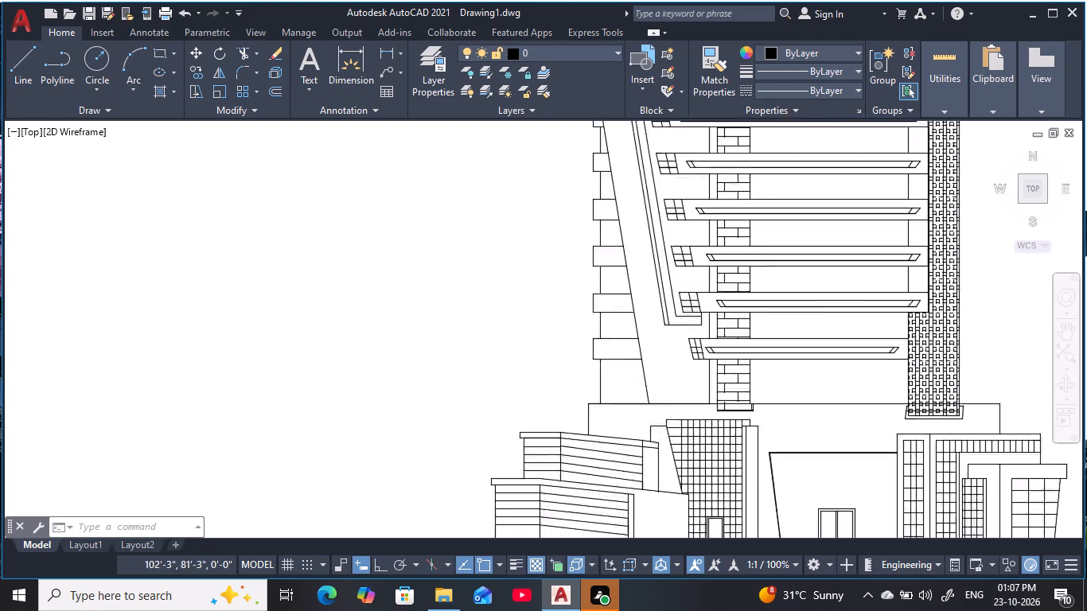
scroll(672, 447, "up", 3)
key("Escape")
key("Escape")
key("Escape")
middle_click_drag(620, 469, 692, 382)
key("Escape")
scroll(693, 382, "up", 1)
type("tr")
key("space")
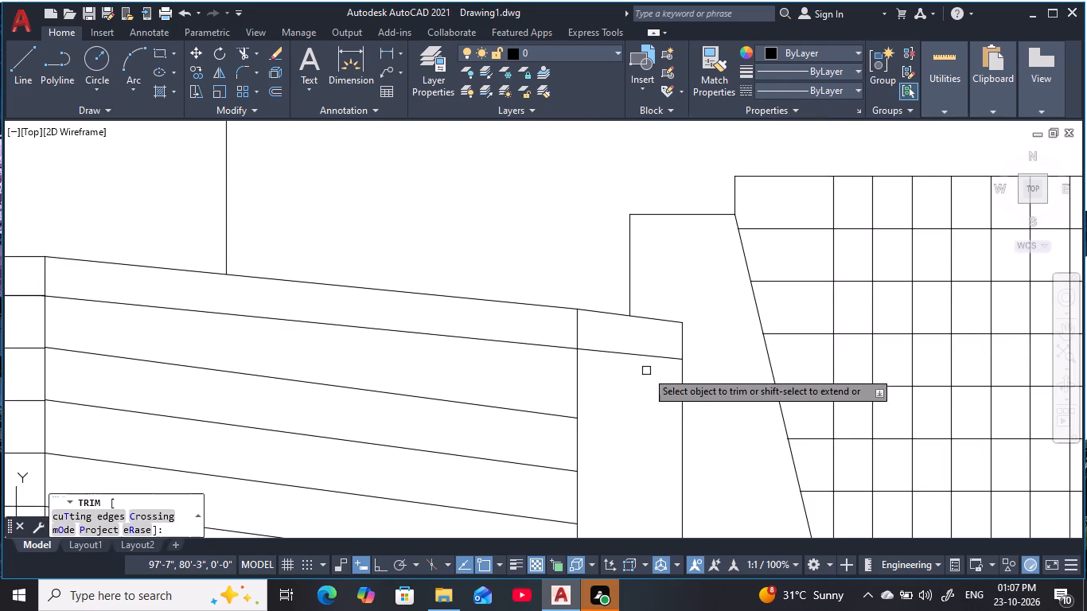
left_click(641, 357)
scroll(640, 379, "down", 3)
middle_click_drag(639, 380, 672, 317)
scroll(671, 317, "down", 2)
middle_click(689, 354)
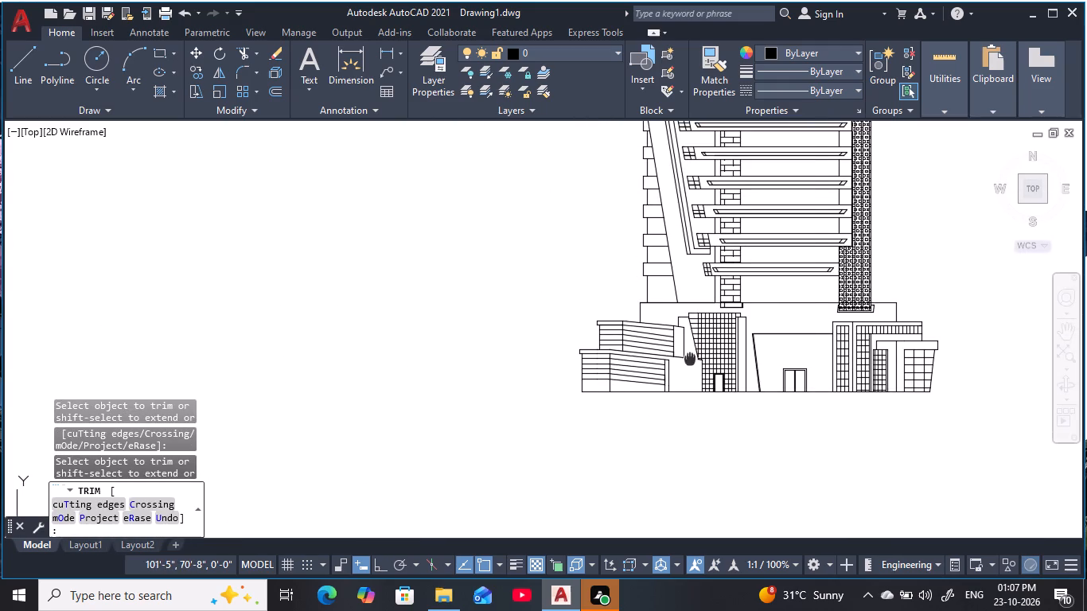
scroll(666, 372, "up", 2)
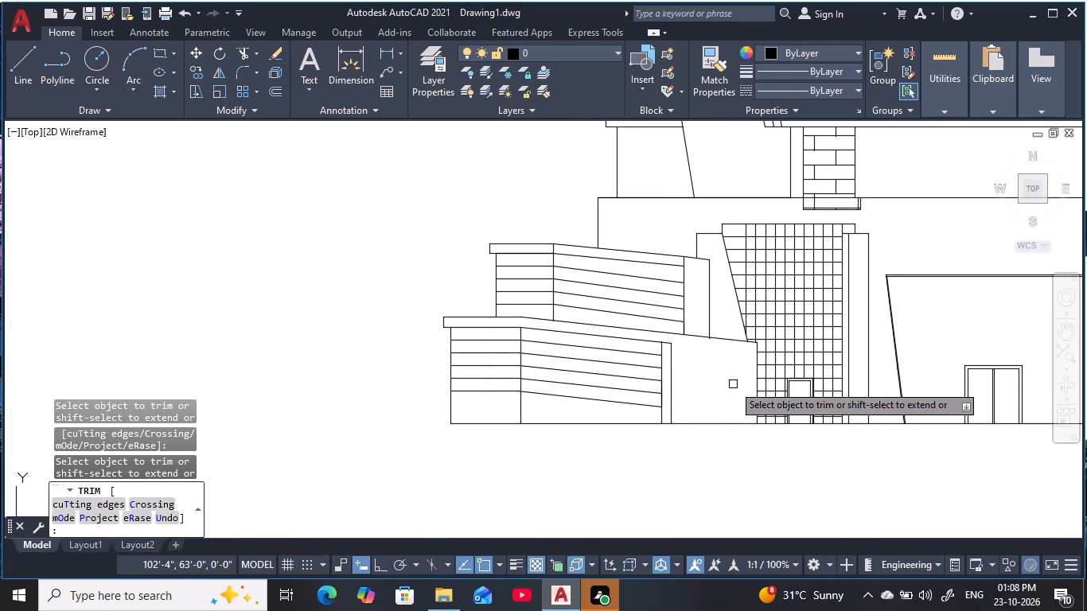
key("Escape")
key("Escape")
key("Escape")
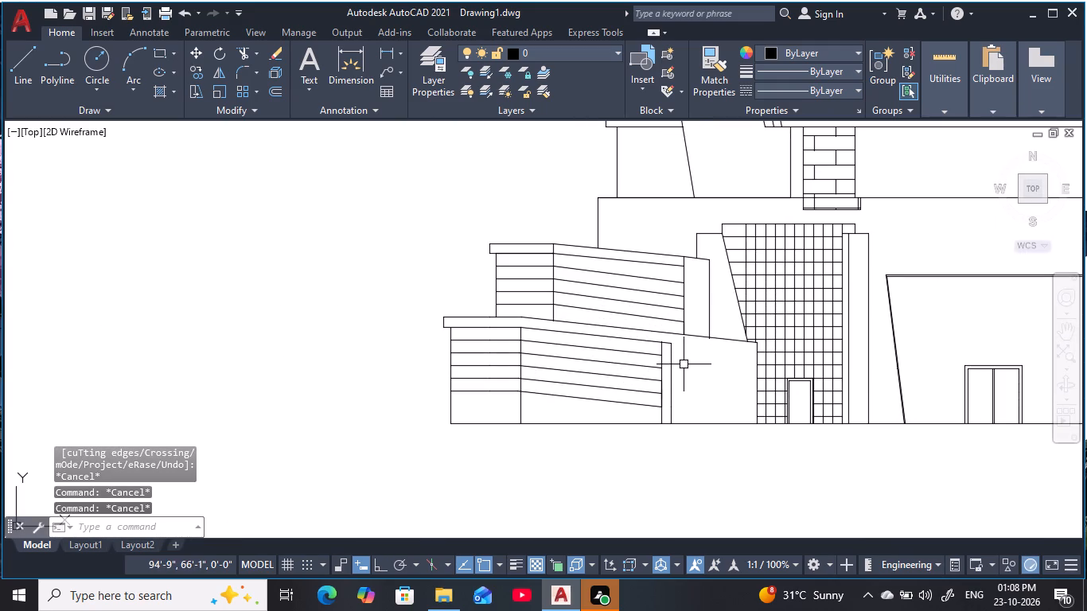
key("Escape")
key("Escape")
Offset both segments of the podium's ground line 2'6" downward to form a base strip.
scroll(691, 374, "down", 1)
middle_click_drag(695, 379, 632, 403)
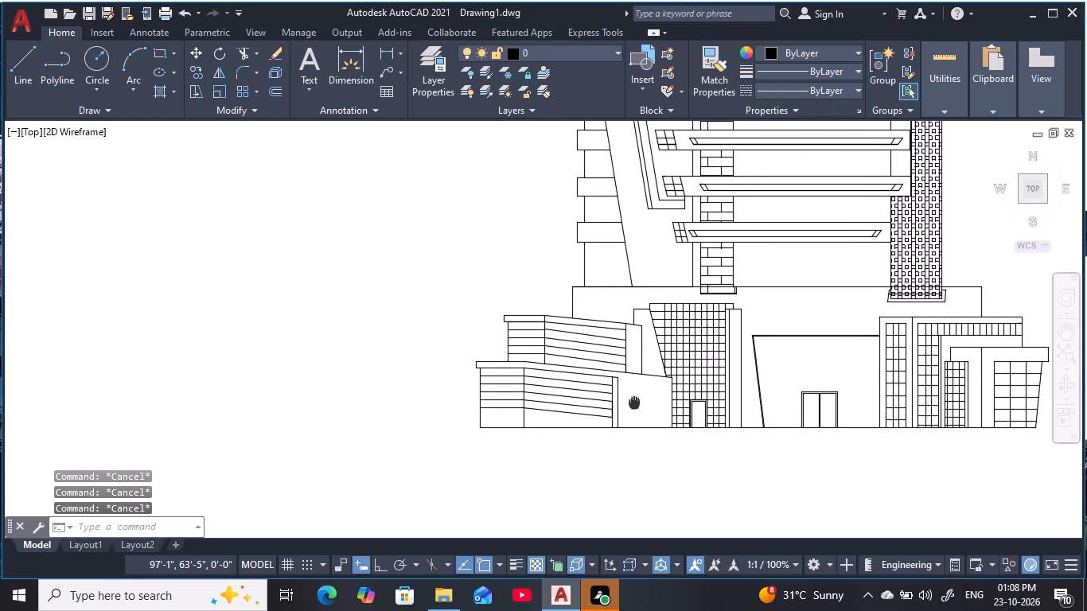
middle_click_drag(632, 403, 610, 415)
middle_click_drag(611, 415, 603, 383)
key("Escape")
key("Escape")
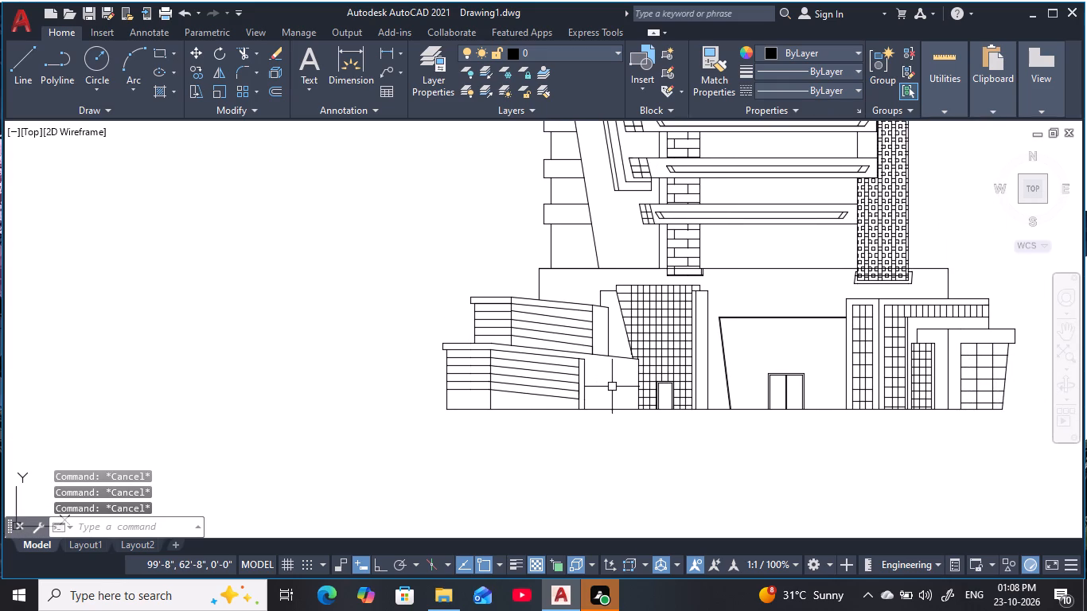
middle_click_drag(616, 385, 608, 360)
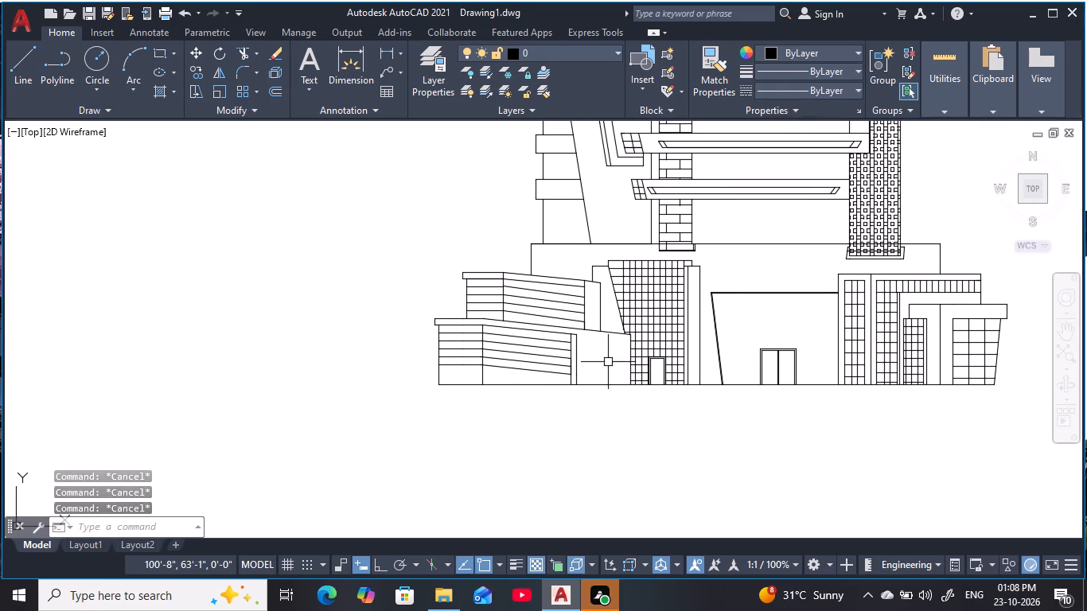
scroll(736, 430, "down", 1)
middle_click_drag(850, 406, 789, 395)
scroll(734, 376, "up", 1)
middle_click_drag(732, 365, 753, 377)
key("Escape")
key("Escape")
type("o")
key("space")
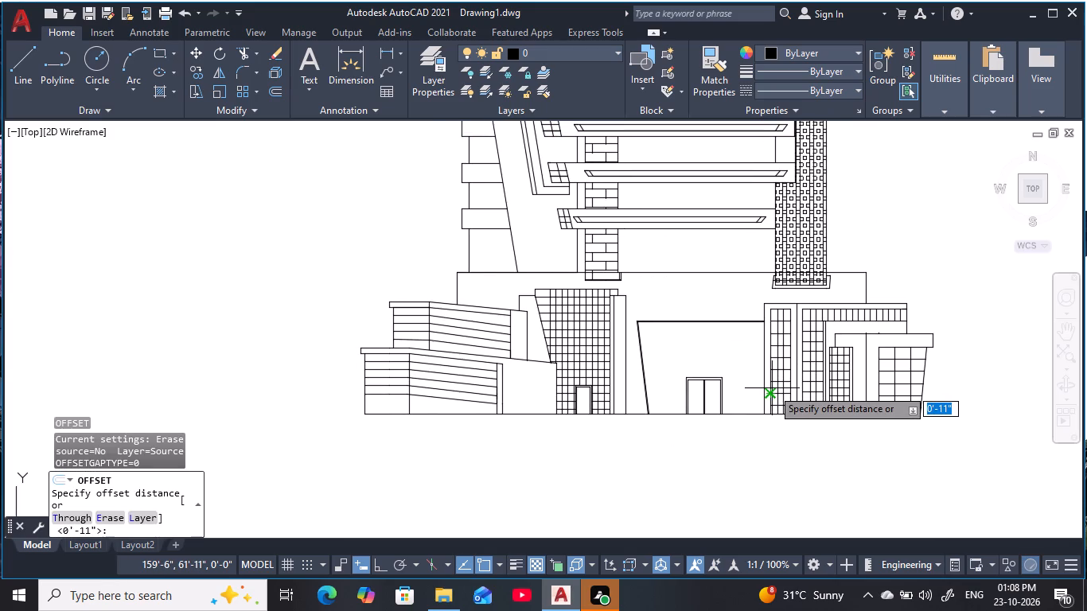
type("2'6")
key("space")
left_click(746, 413)
left_click(750, 467)
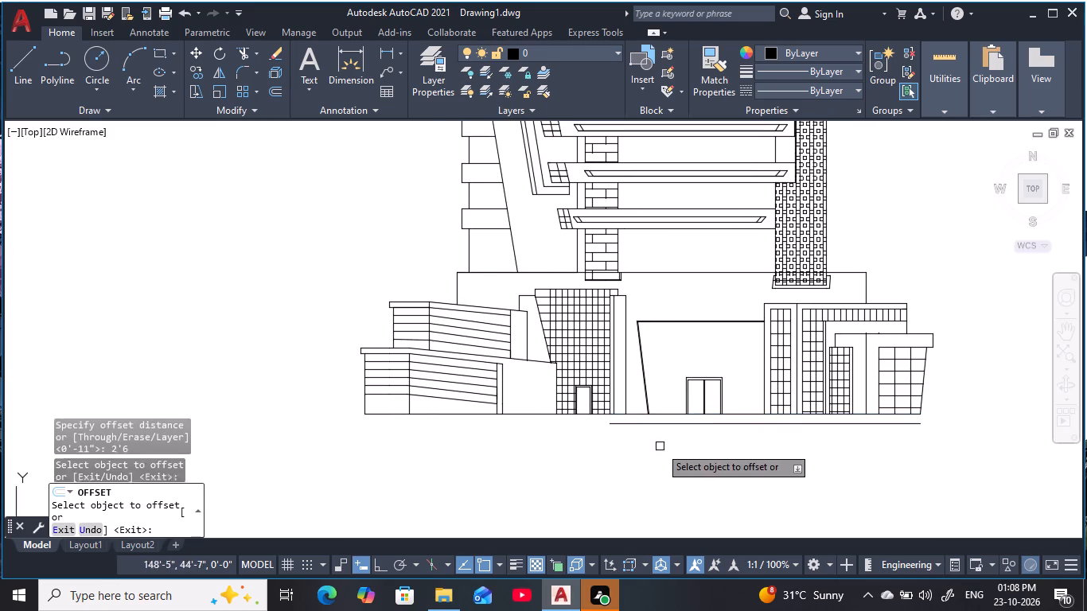
left_click(543, 413)
left_click(566, 466)
key("Escape")
key("Escape")
key("Escape")
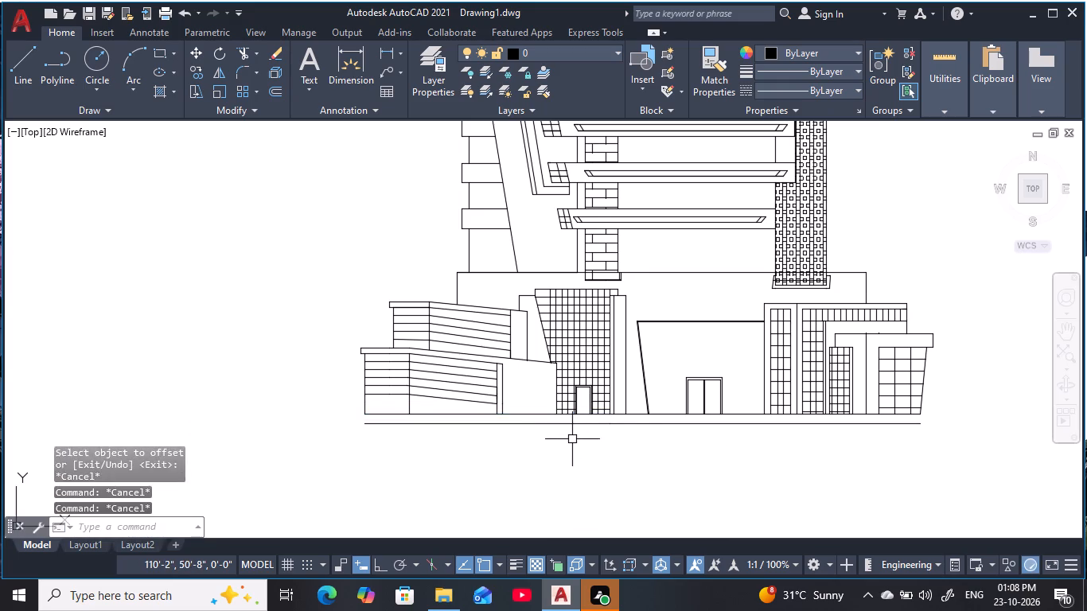
Draw a vertical line closing the base strip's end below the lower striped podium block.
key("Escape")
key("l")
key("space")
scroll(364, 414, "up", 2)
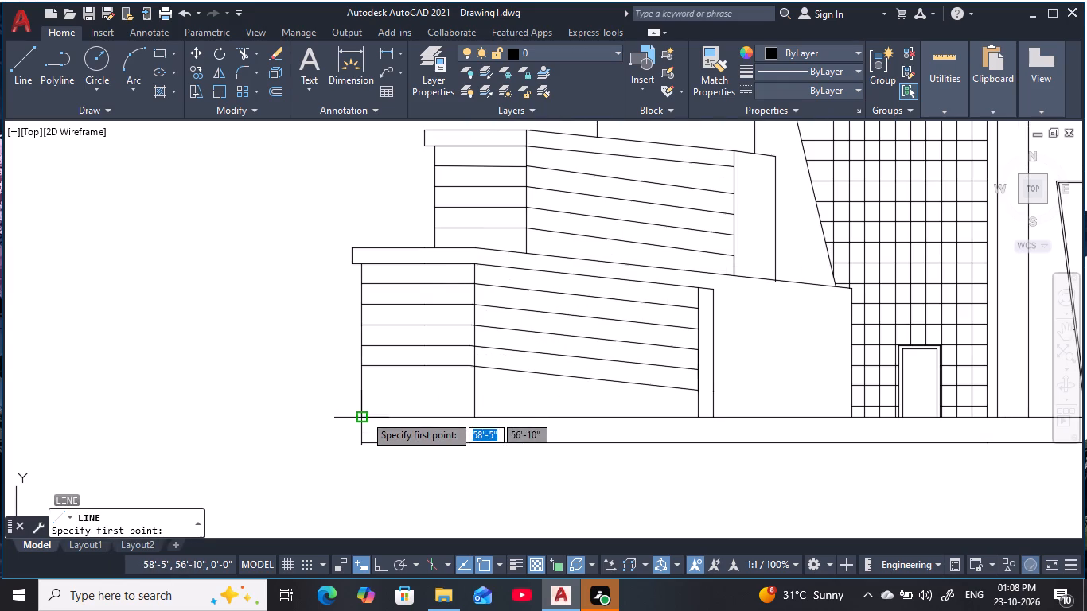
left_click(364, 414)
left_click(362, 446)
key("Escape")
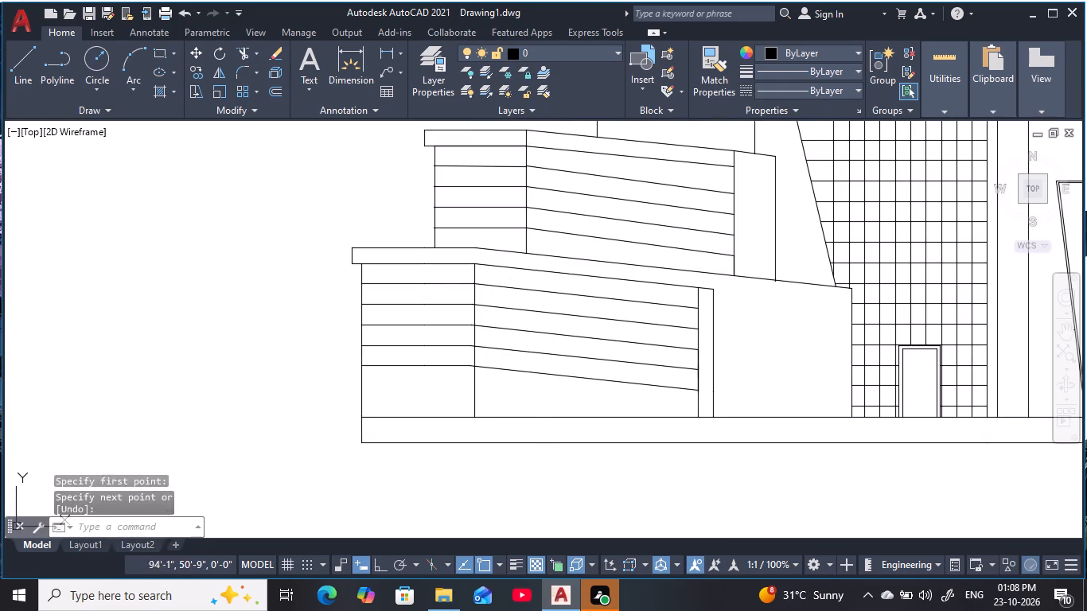
key("Escape")
Draw a line closing the base strip's other end, below the sloping edge of the gridded glass block.
scroll(918, 476, "down", 1)
middle_click_drag(847, 461, 558, 394)
scroll(624, 385, "down", 1)
middle_click_drag(723, 383, 575, 426)
key("Escape")
key("space")
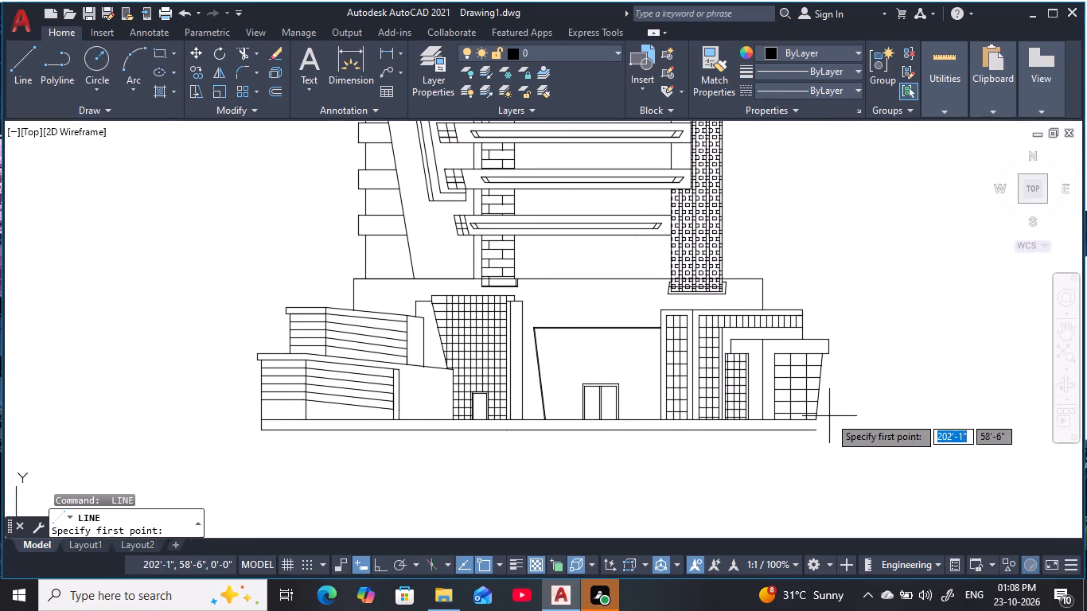
scroll(812, 429, "up", 2)
left_click(824, 414)
left_click(823, 437)
key("Escape")
key("Escape")
scroll(884, 418, "down", 2)
key("Escape")
key("Escape")
Trim the short overhang of the base strip's lower line beyond the sloping end line.
scroll(867, 422, "up", 3)
middle_click(864, 420)
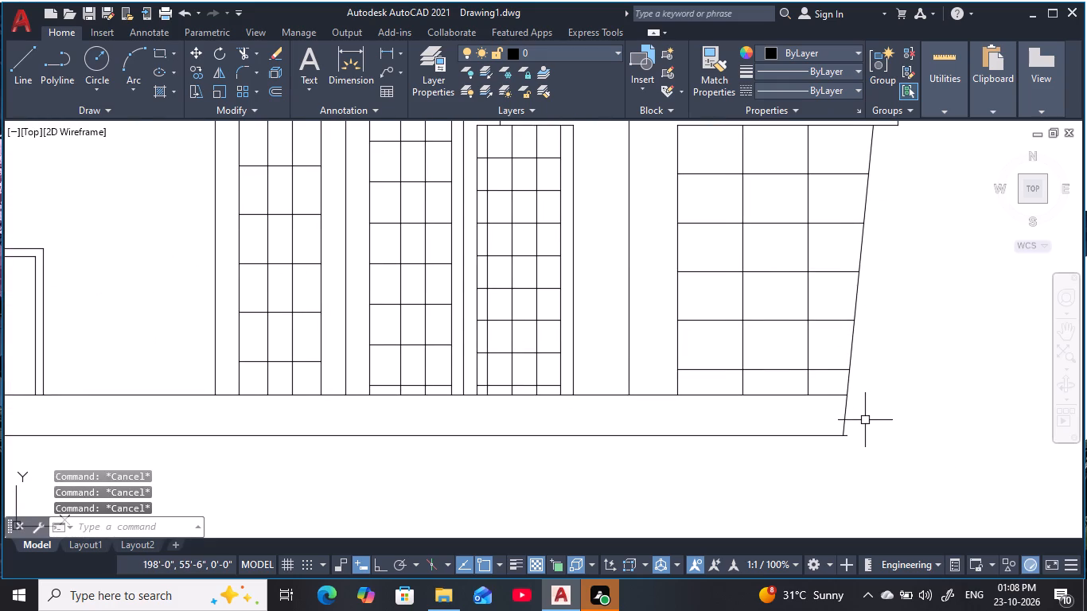
key("Escape")
type("tr")
key("space")
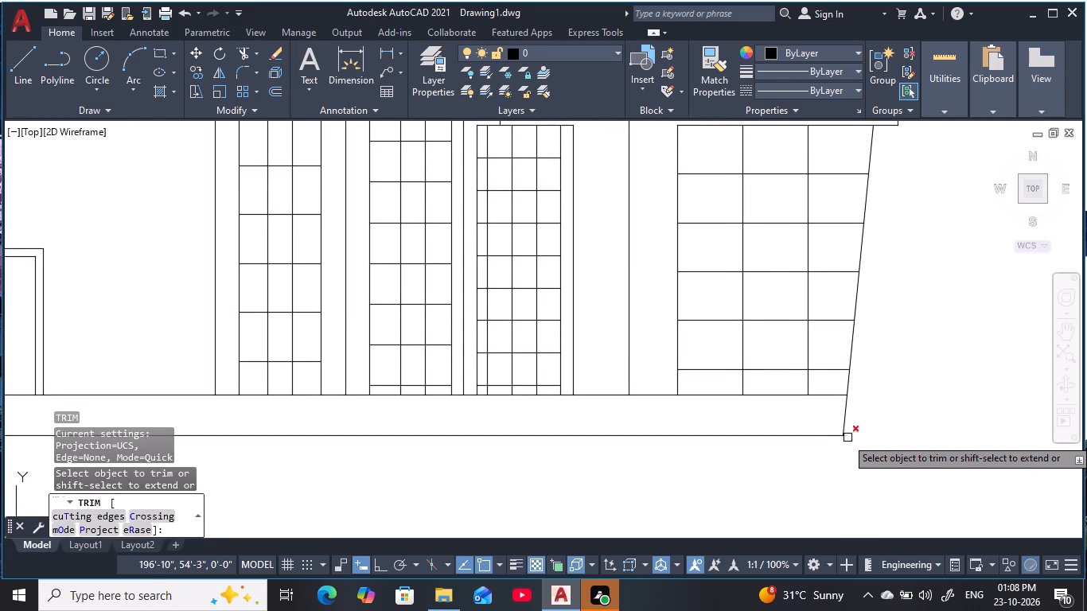
left_click(849, 438)
scroll(772, 461, "down", 2)
middle_click_drag(829, 447, 1046, 392)
scroll(769, 435, "down", 1)
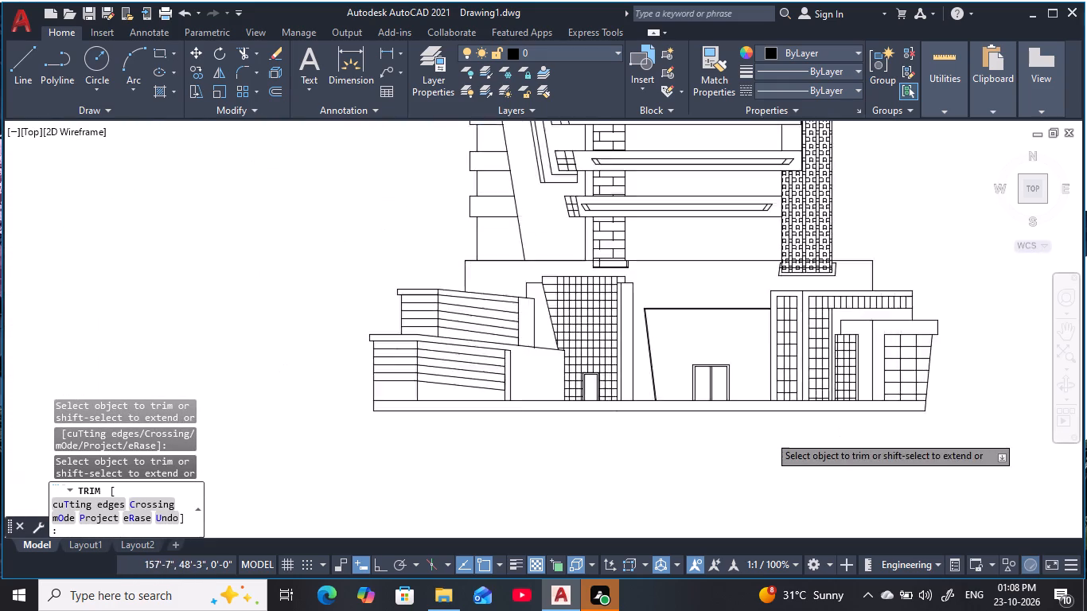
scroll(769, 435, "down", 1)
middle_click(764, 435)
key("Escape")
key("Escape")
key("Escape")
Review the whole building elevation, checking the tower facade and balcony bands above the podium.
middle_click_drag(882, 274, 881, 302)
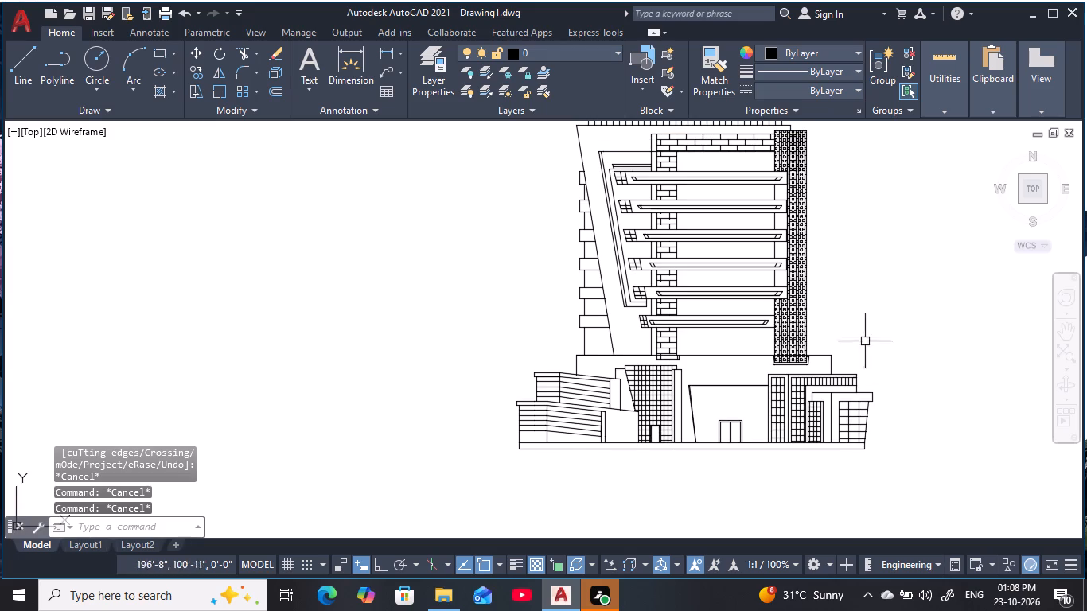
middle_click_drag(852, 302, 877, 358)
scroll(879, 357, "up", 1)
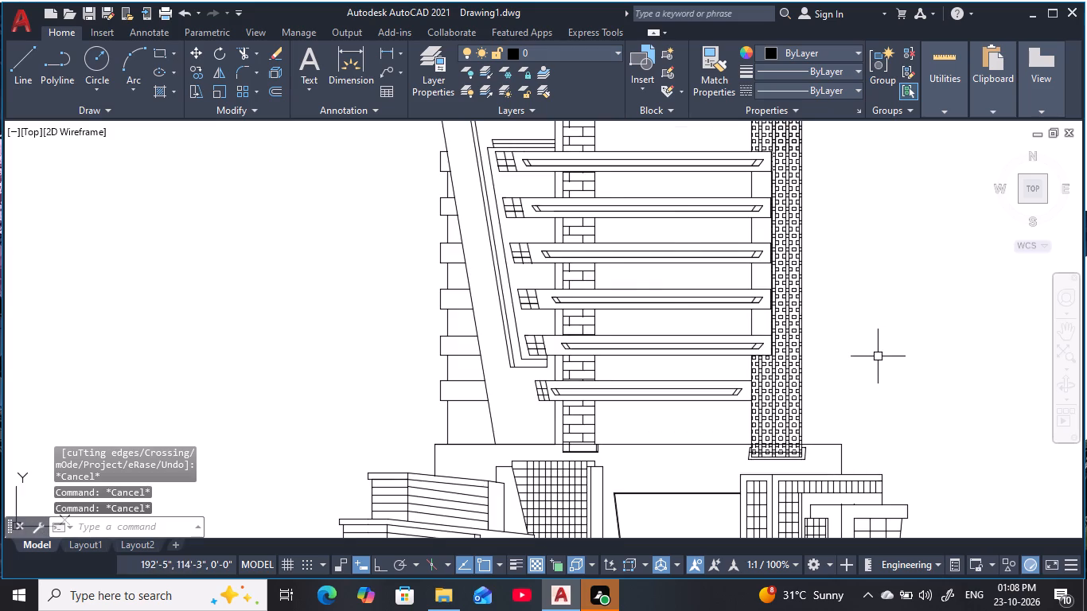
key("Escape")
key("Escape")
scroll(880, 341, "down", 1)
middle_click(881, 341)
key("Escape")
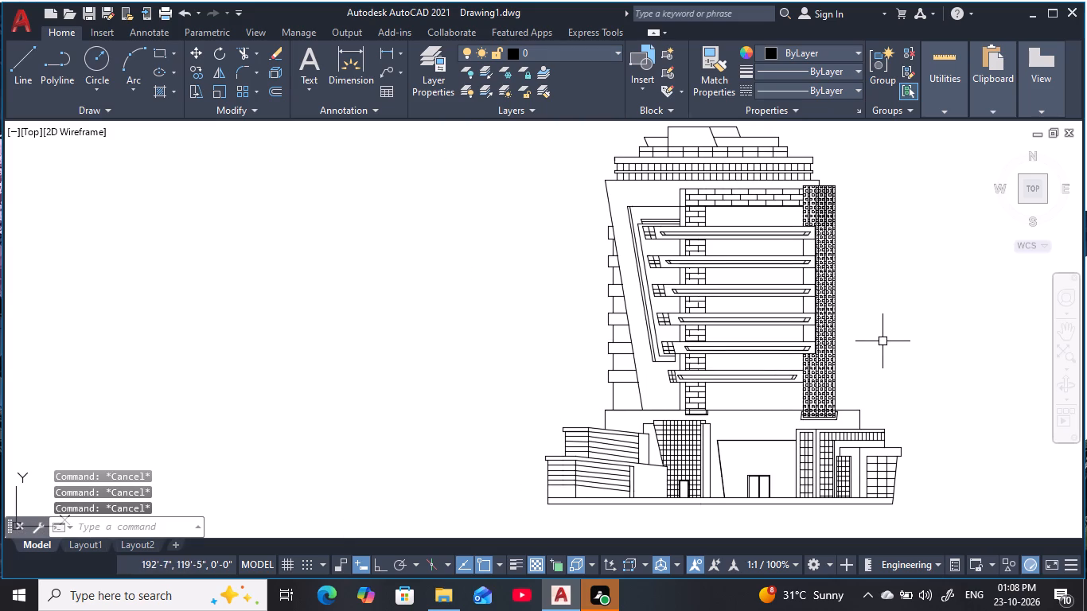
key("Escape")
key("Escape")
key("Escape")
Start a new hatch and set its fill type to Gradient.
type("h")
key("space")
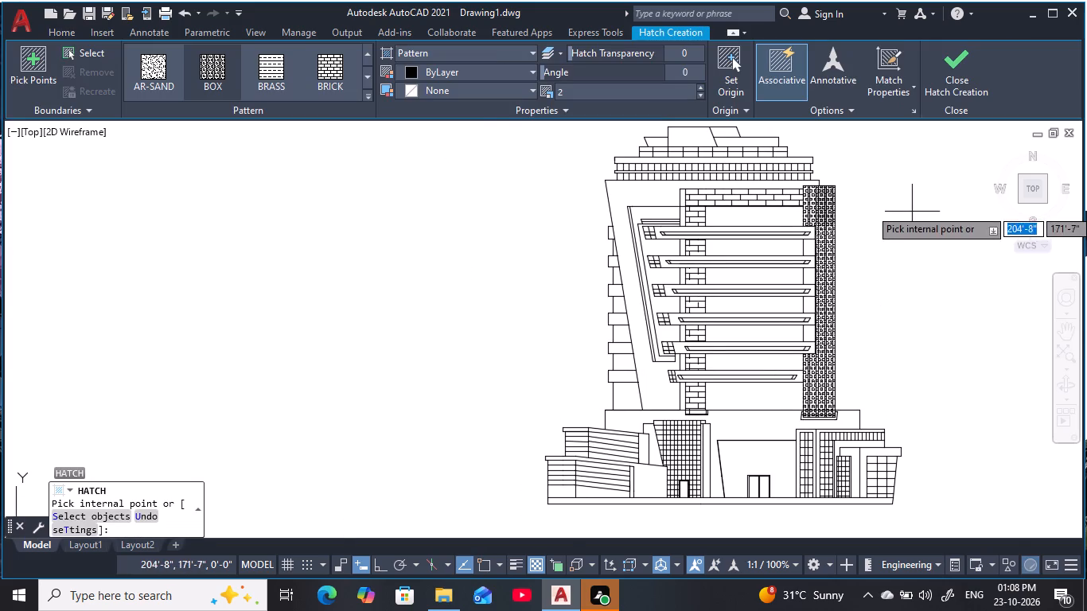
left_click(364, 95)
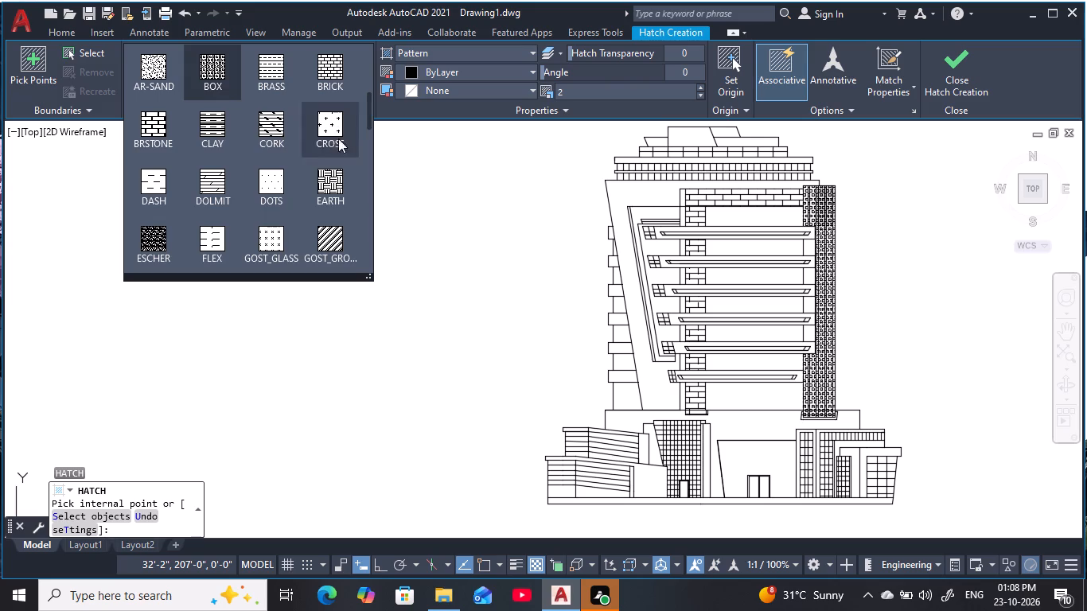
scroll(267, 169, "down", 4)
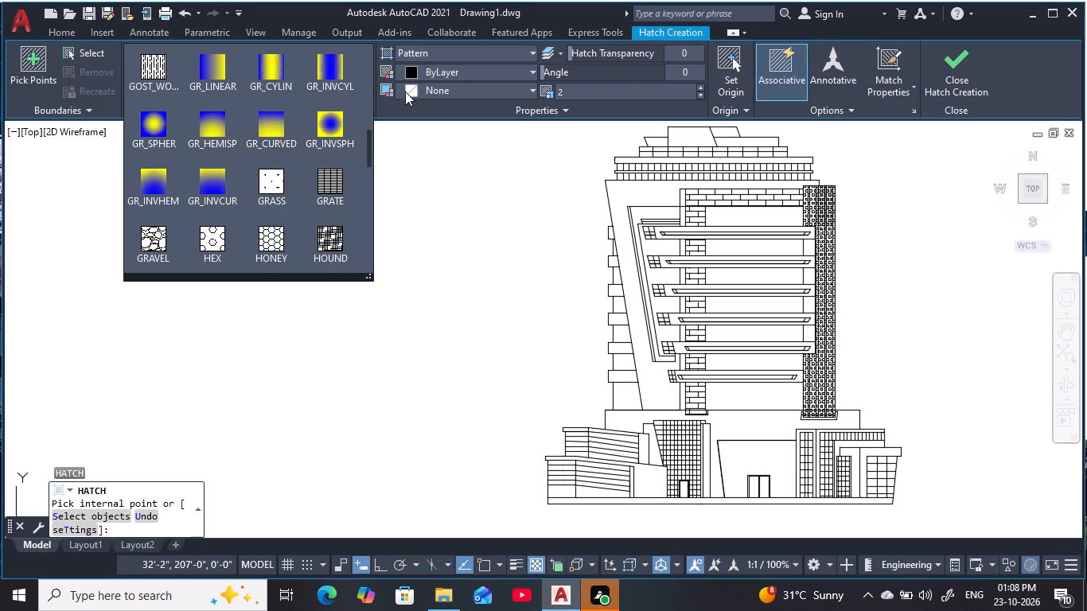
left_click(458, 53)
left_click(440, 90)
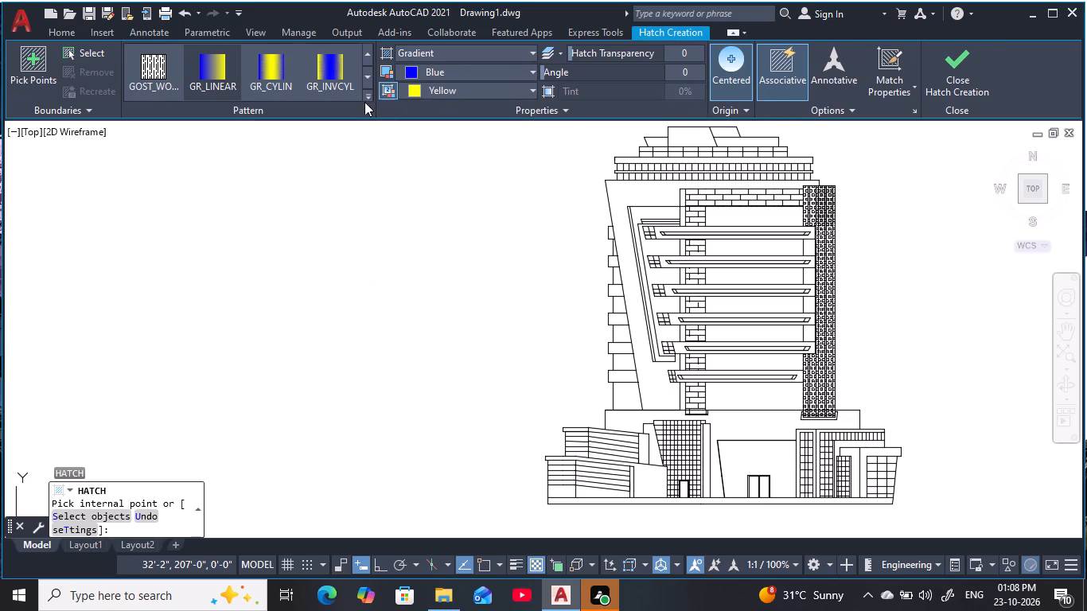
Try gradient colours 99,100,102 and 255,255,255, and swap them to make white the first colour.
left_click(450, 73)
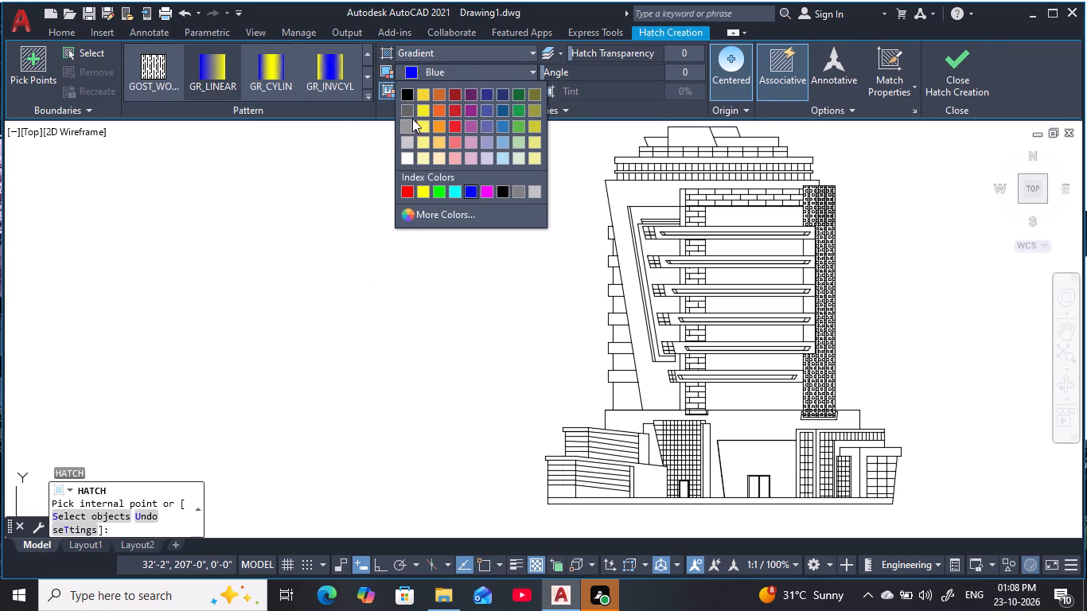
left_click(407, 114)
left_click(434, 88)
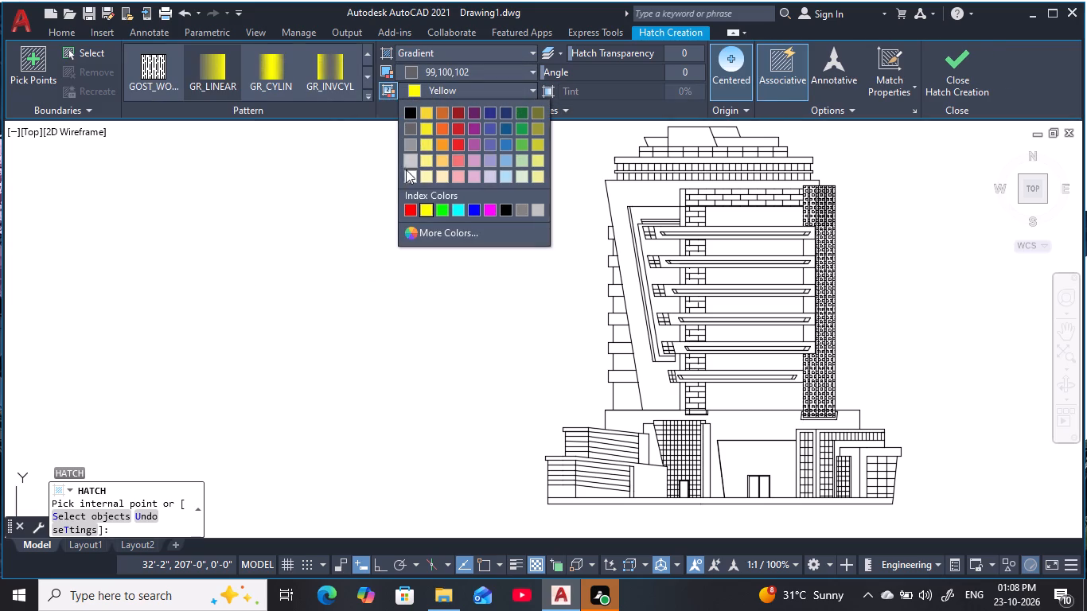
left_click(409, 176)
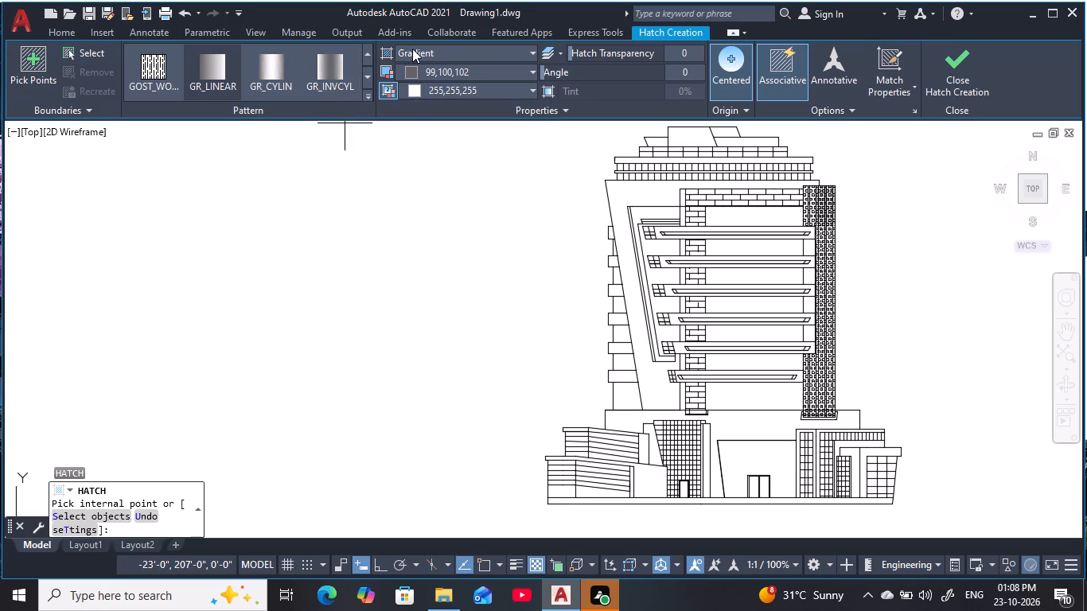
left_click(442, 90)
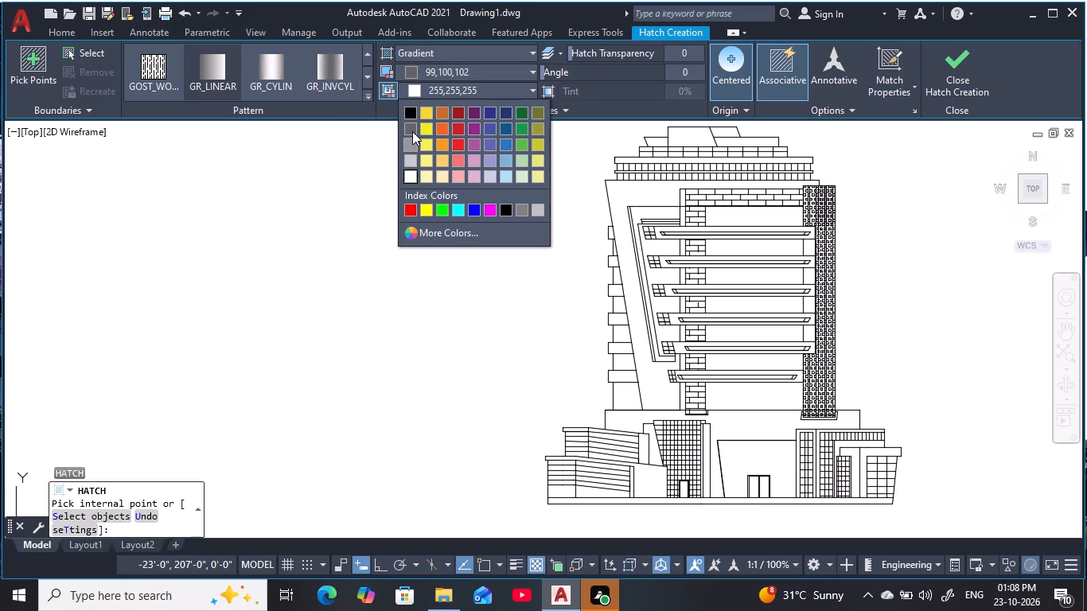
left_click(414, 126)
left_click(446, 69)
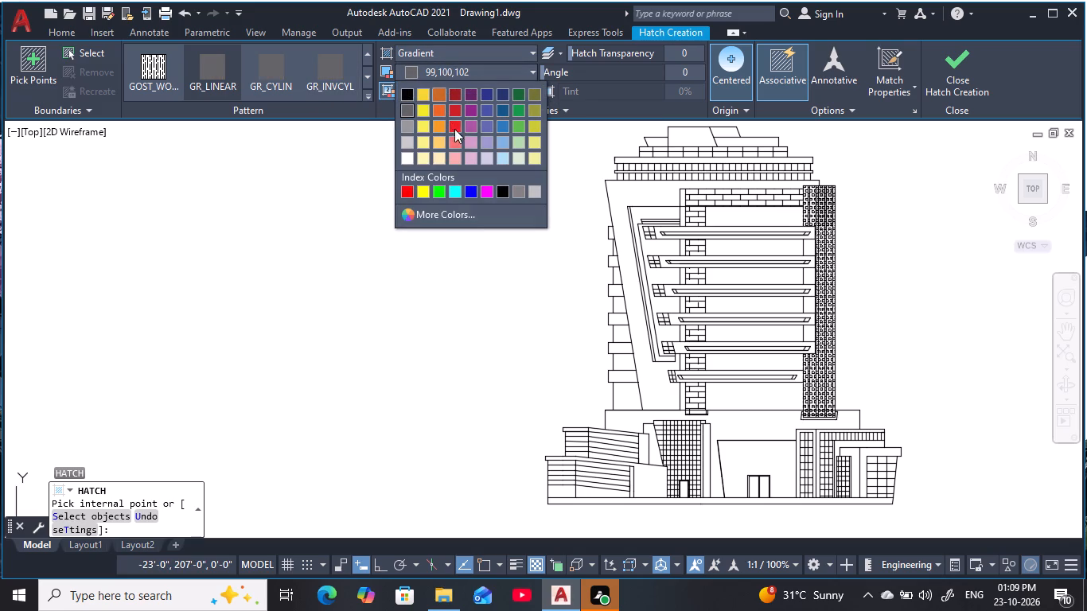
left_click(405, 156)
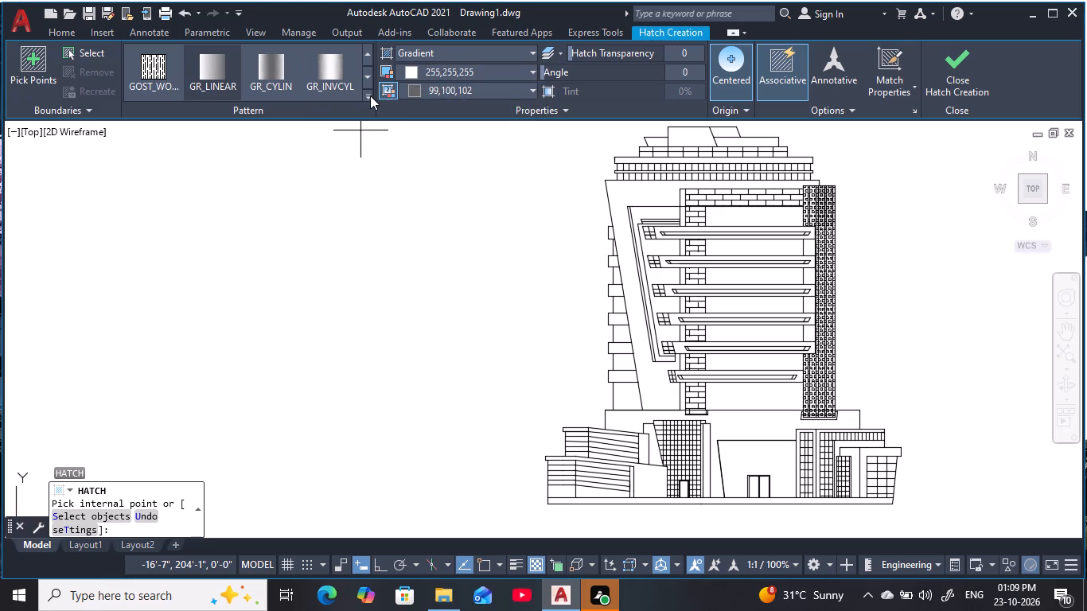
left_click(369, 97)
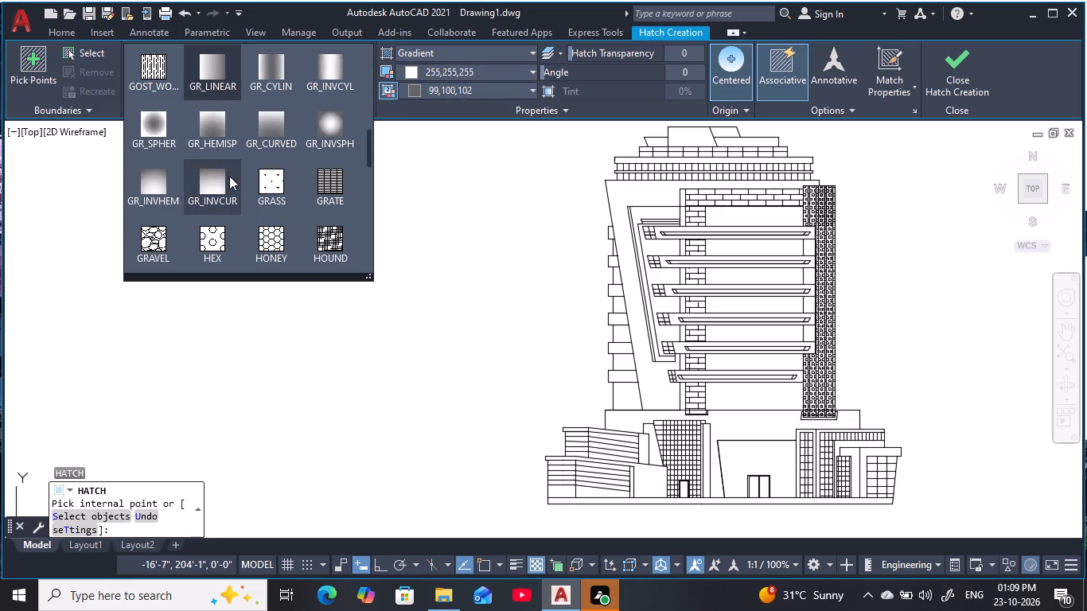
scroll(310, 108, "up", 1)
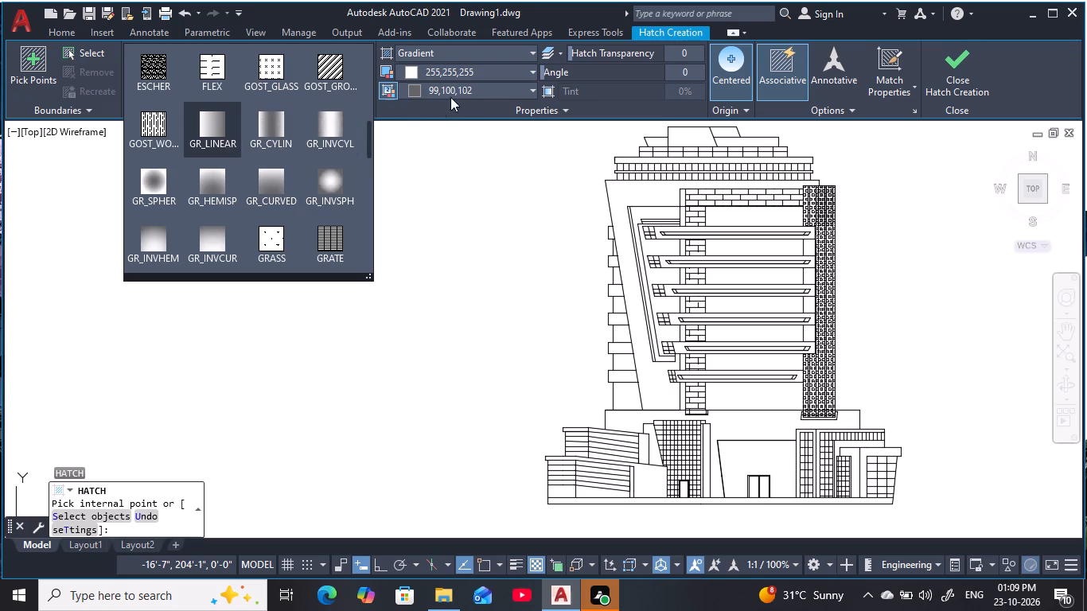
Set the gradient's first colour to 147,149,152 and its second colour to 255,255,255.
left_click(485, 68)
left_click(408, 126)
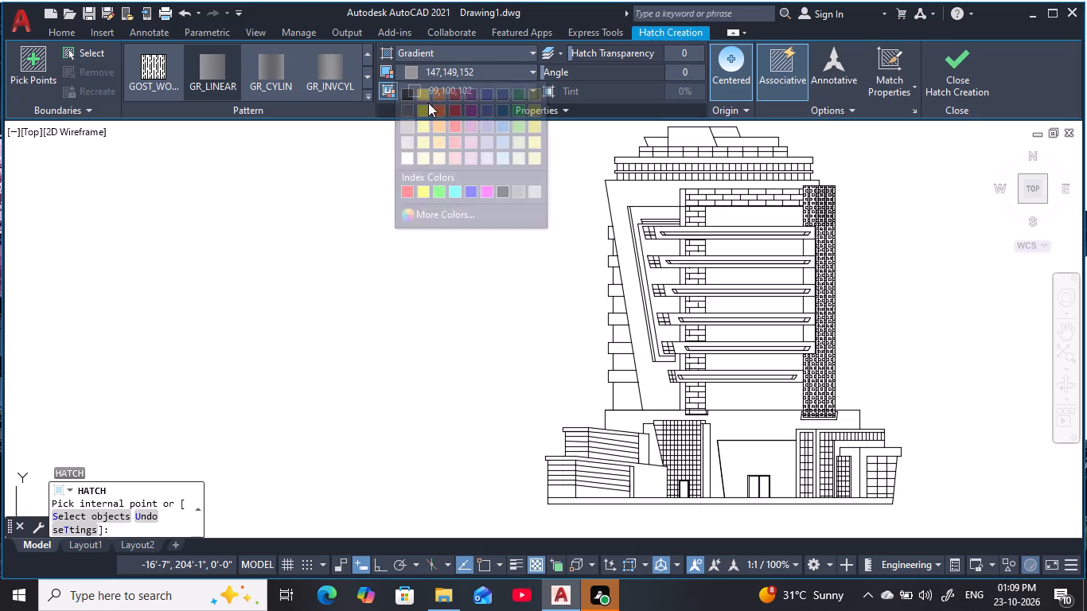
left_click(432, 91)
left_click(408, 173)
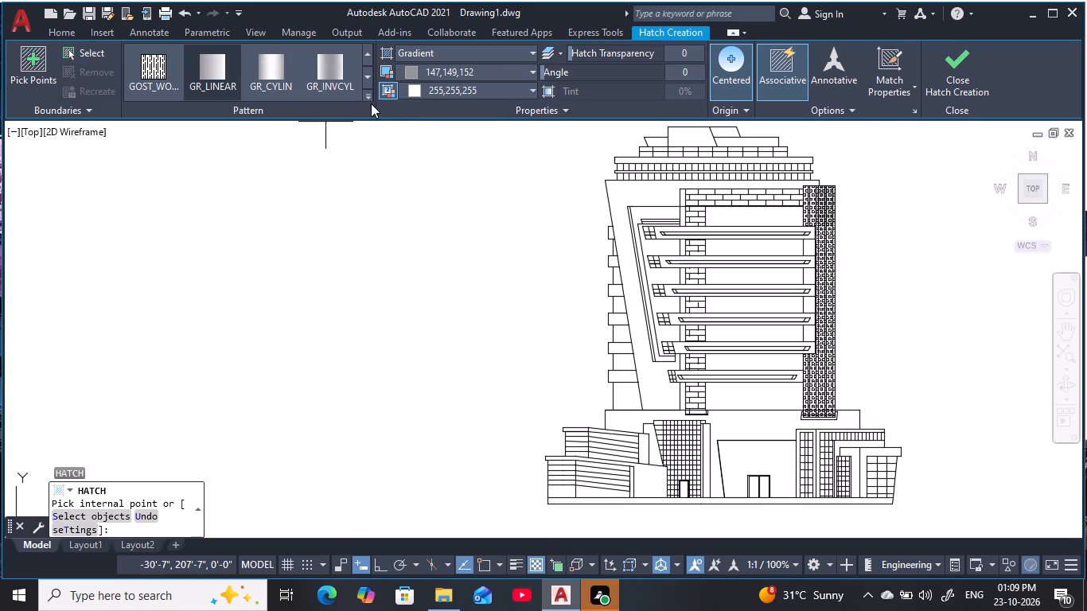
Choose the GR_CURVED gradient pattern for the hatch.
left_click(367, 92)
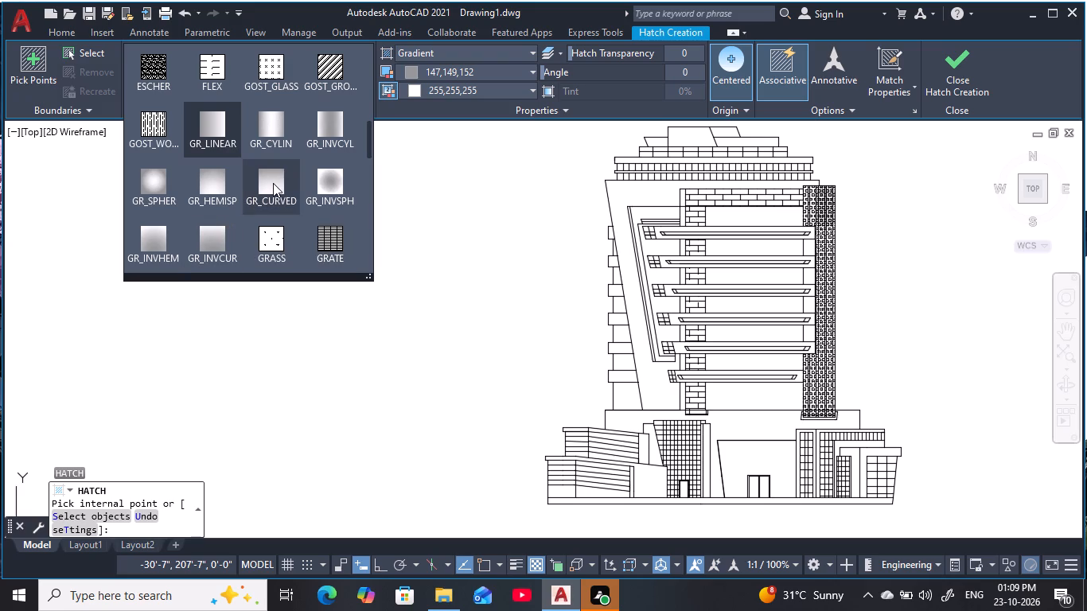
scroll(273, 183, "down", 4)
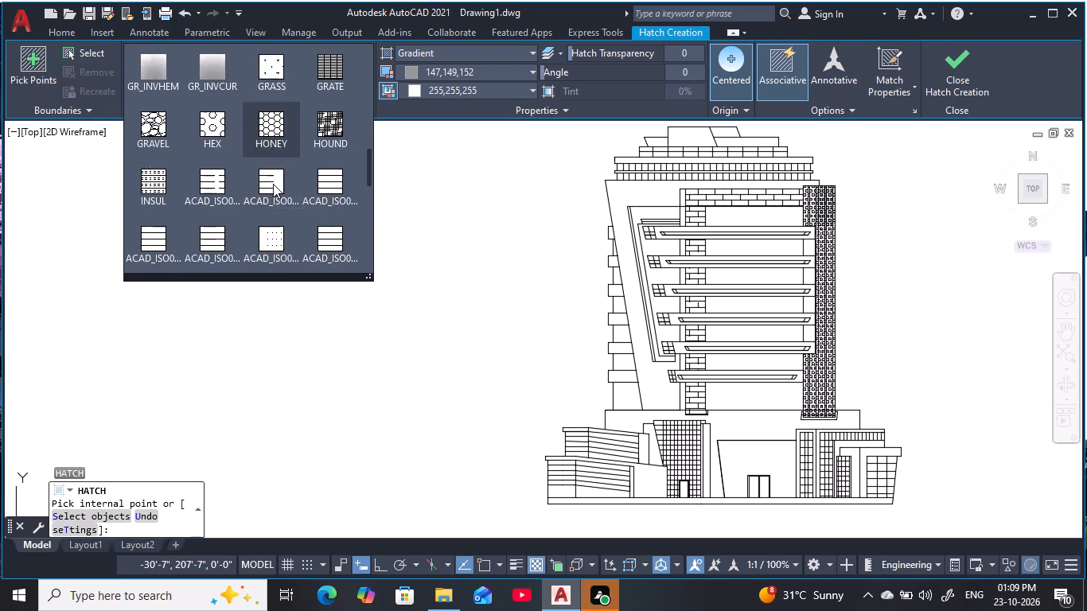
scroll(273, 184, "up", 5)
scroll(273, 184, "down", 1)
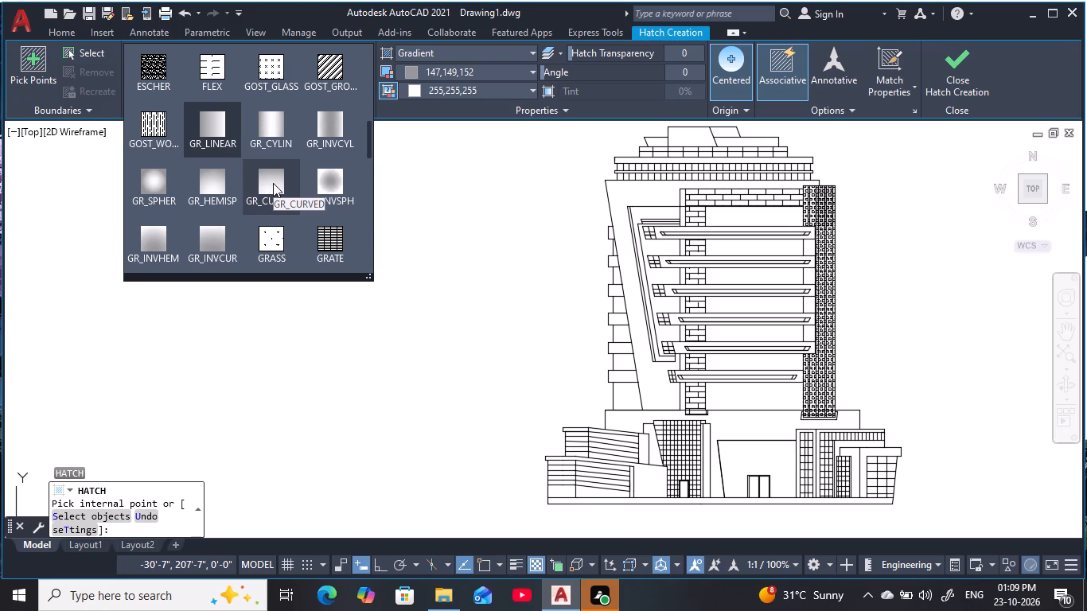
left_click(273, 183)
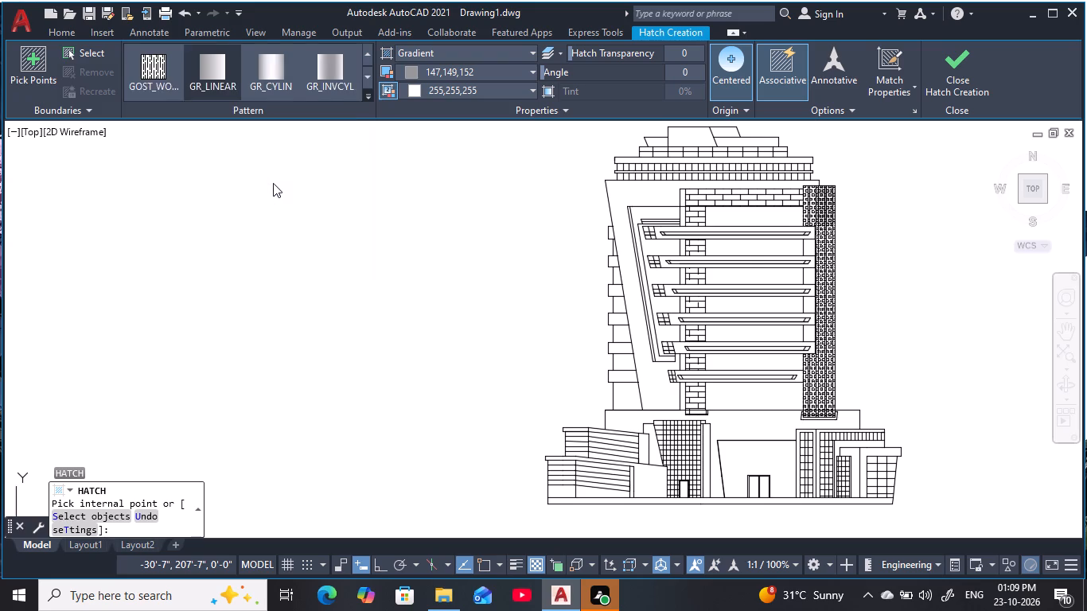
Set the hatch transparency to 53 and gradient-fill the tower wall panel between the first and second balcony bands from the top.
scroll(750, 224, "up", 1)
middle_click_drag(750, 224, 622, 187)
scroll(622, 187, "up", 1)
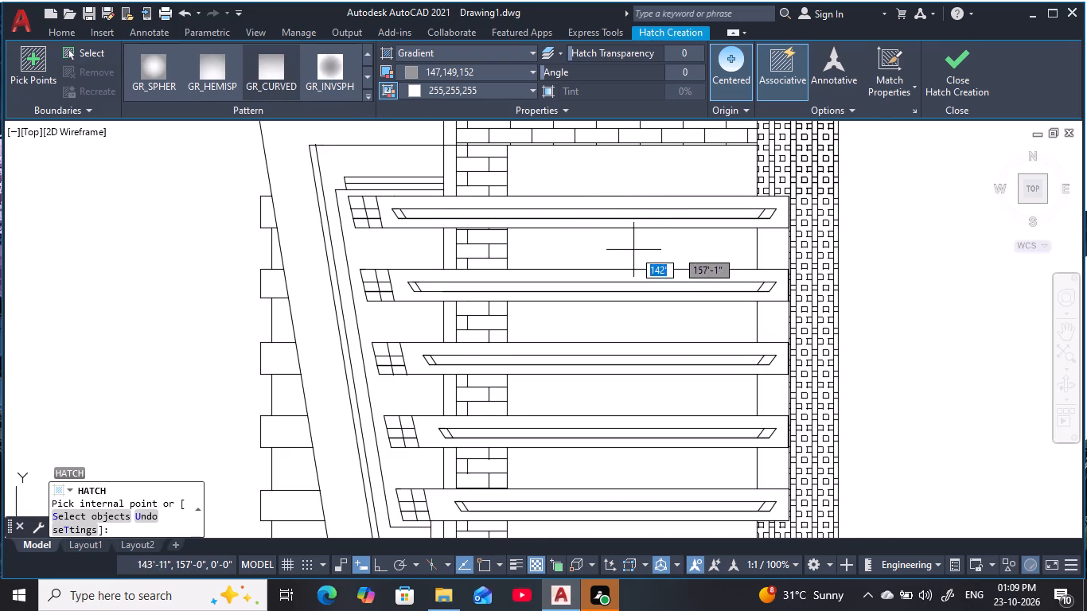
scroll(599, 249, "down", 1)
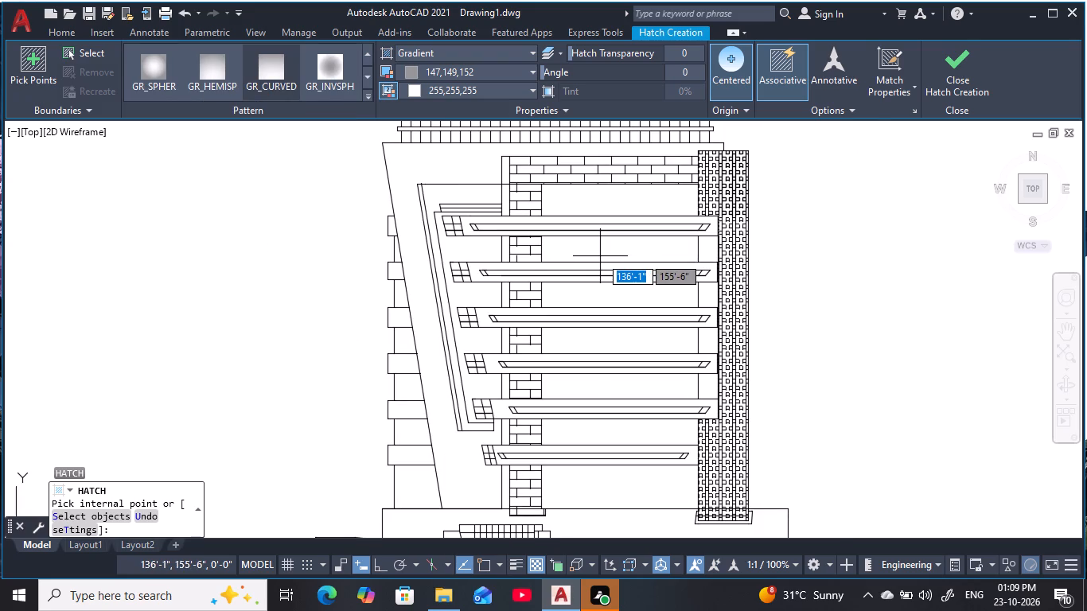
left_click_drag(575, 55, 595, 53)
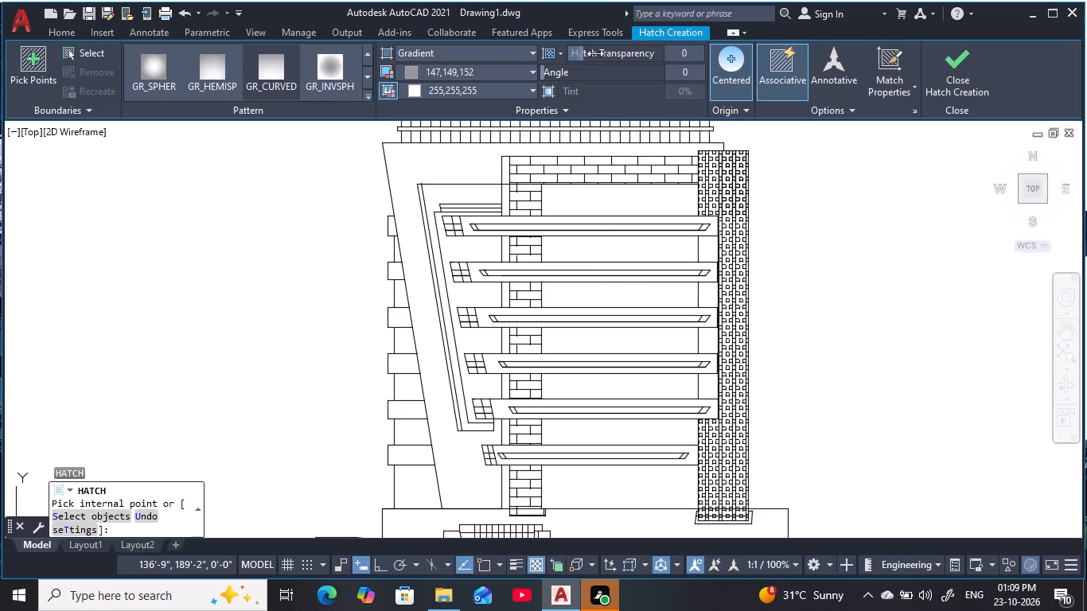
left_click_drag(595, 53, 621, 62)
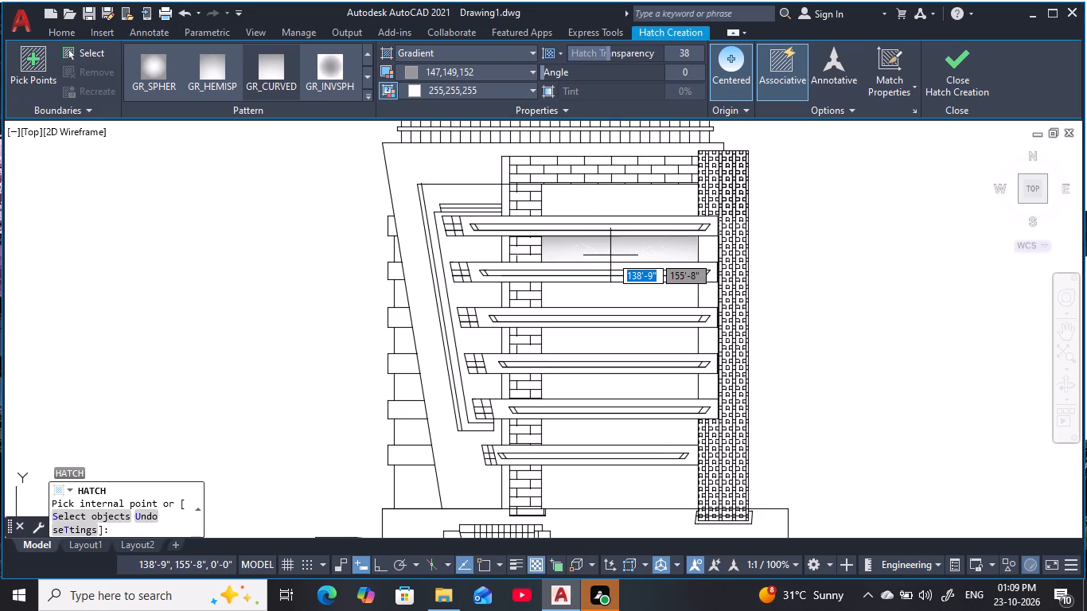
scroll(610, 255, "down", 1)
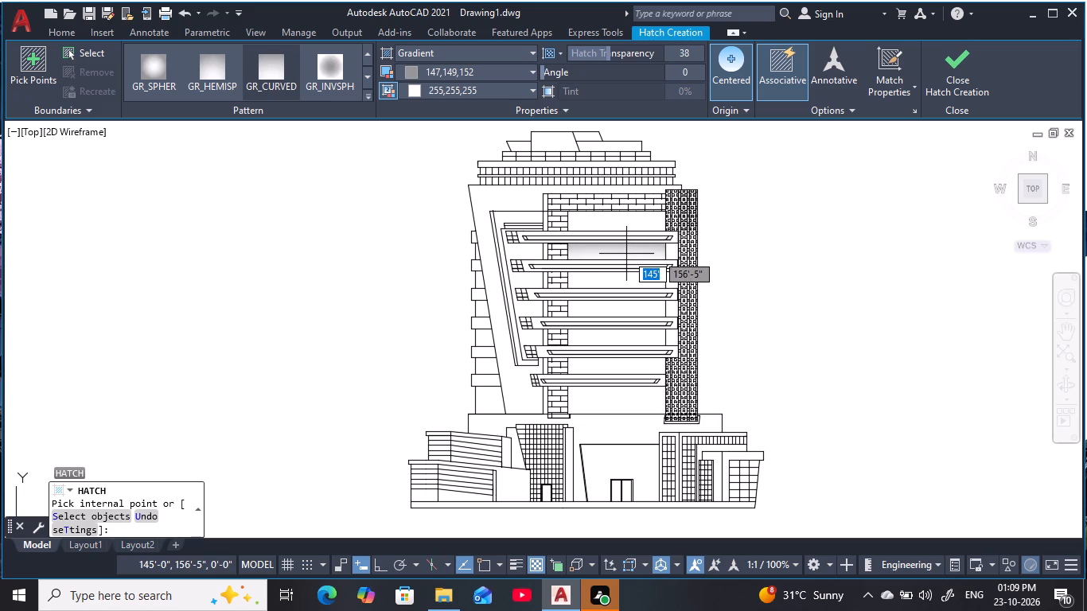
left_click_drag(614, 55, 633, 59)
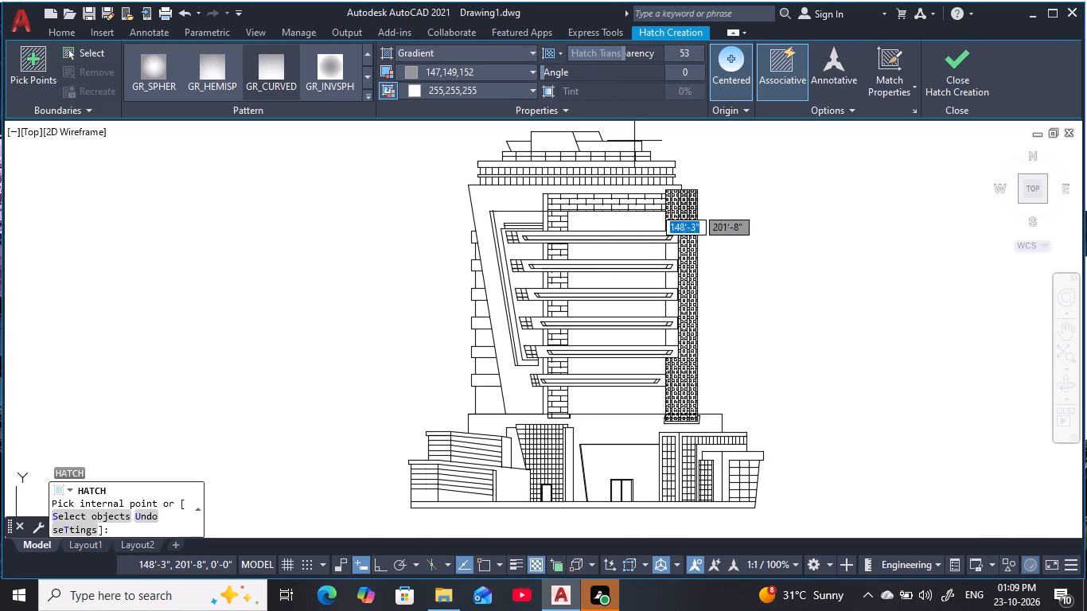
left_click(642, 256)
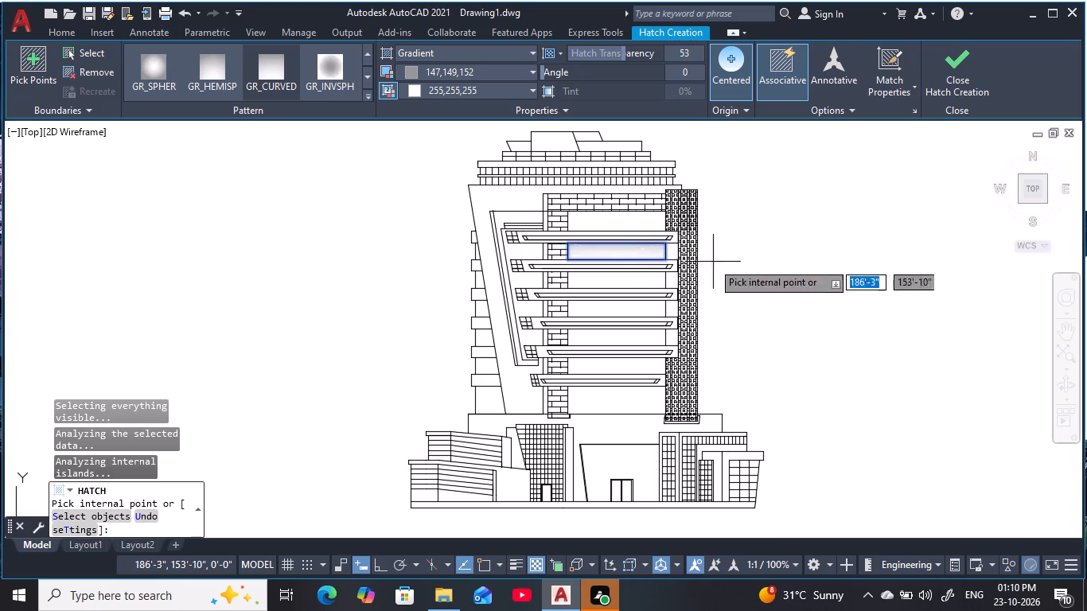
key("Escape")
key("Escape")
key("Escape")
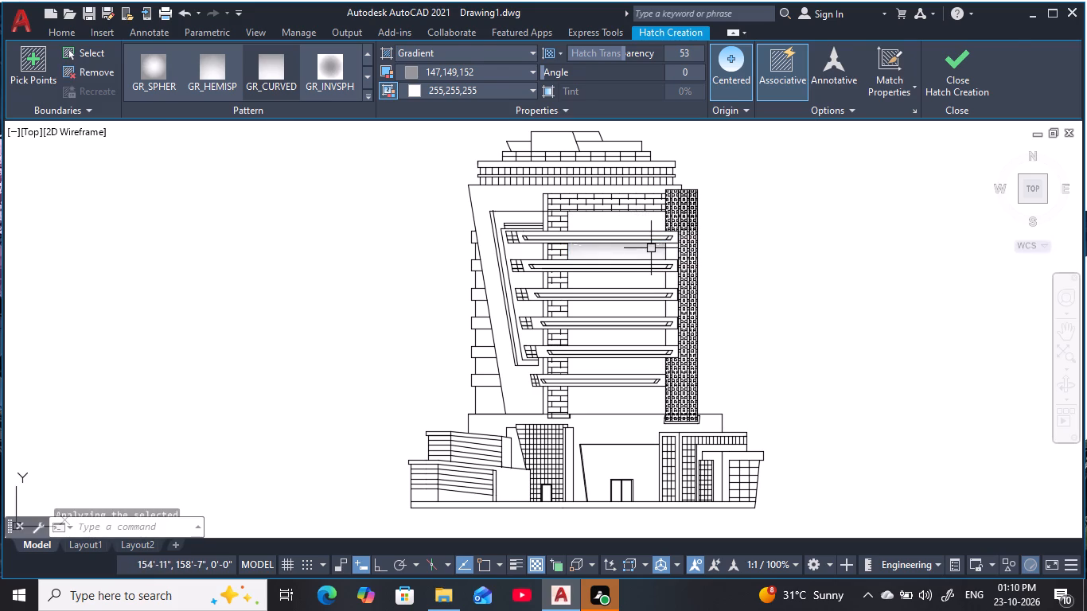
Apply the same Gradient hatch to the tower wall panel above the topmost balcony band.
key("space")
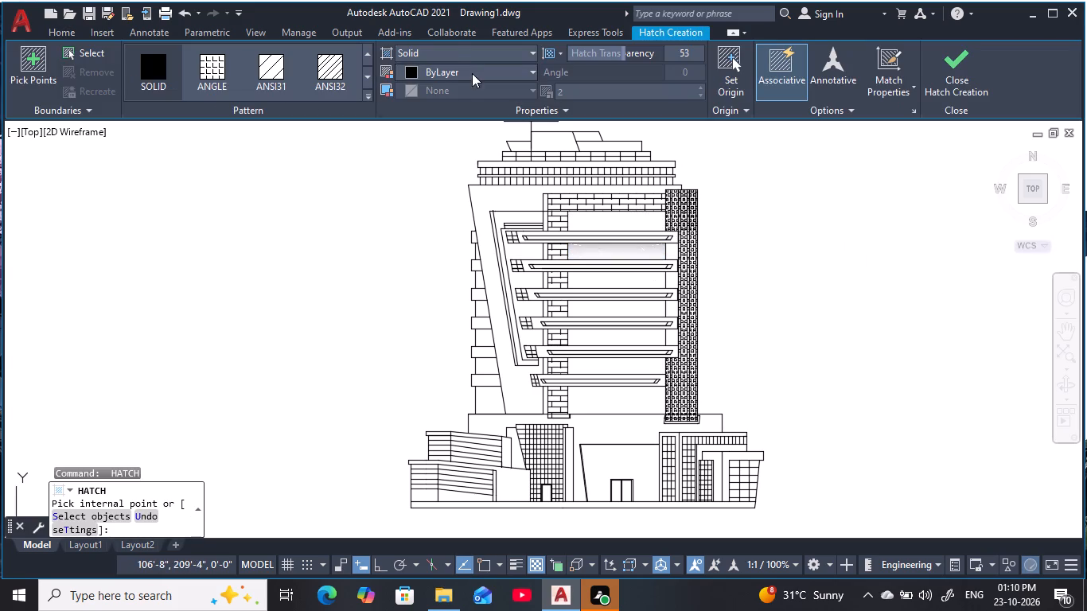
left_click(483, 53)
left_click(472, 91)
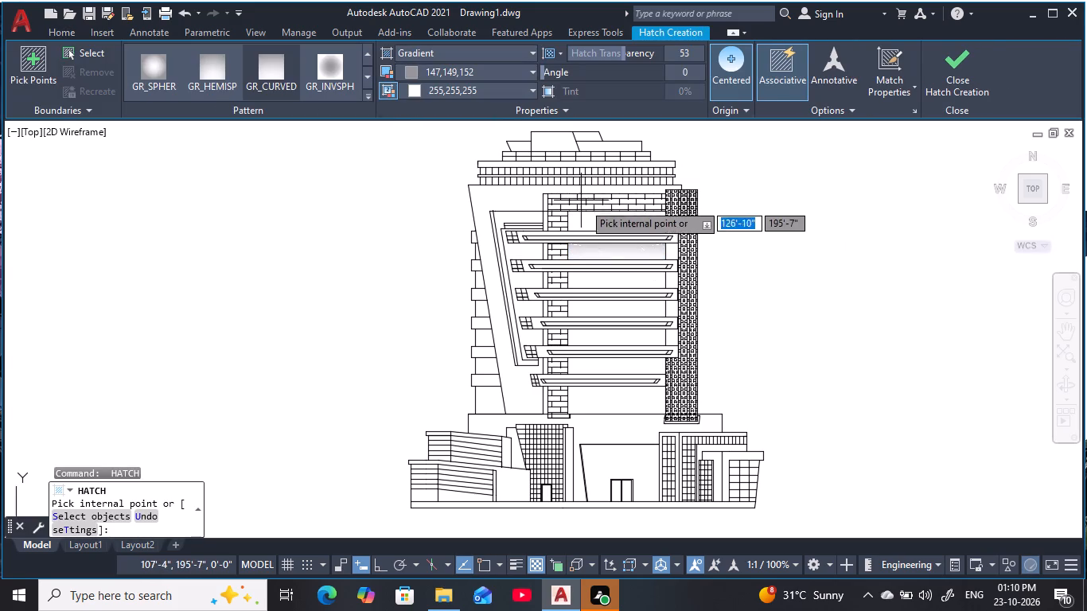
left_click(602, 216)
key("space")
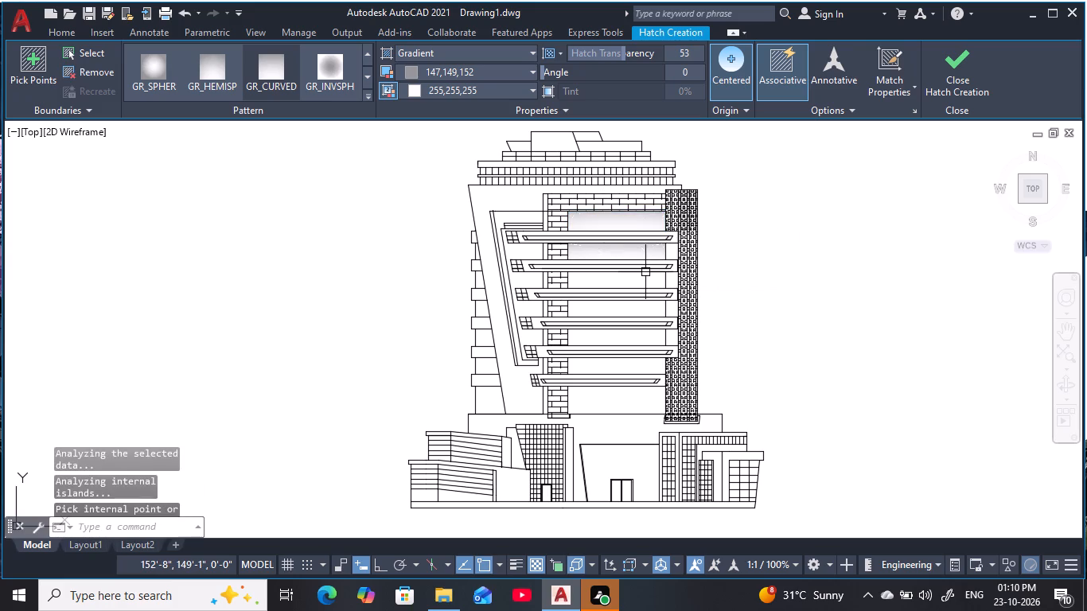
key("Escape")
key("Escape")
key("Escape")
Apply the Gradient hatch to the tower wall panel between the second and third balcony bands from the top.
key("space")
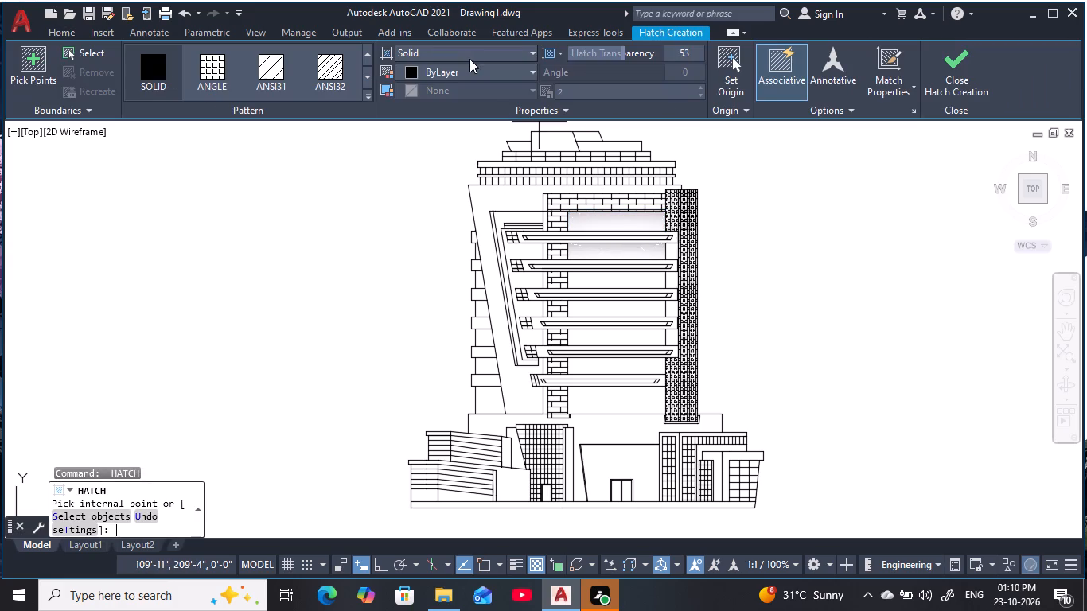
left_click(465, 56)
left_click(489, 57)
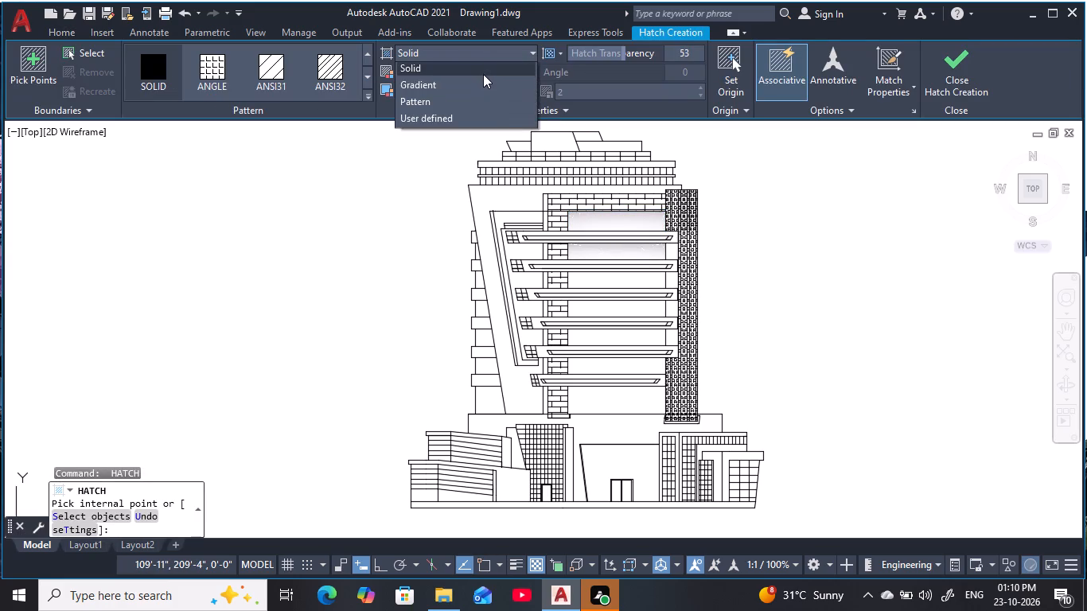
left_click(477, 91)
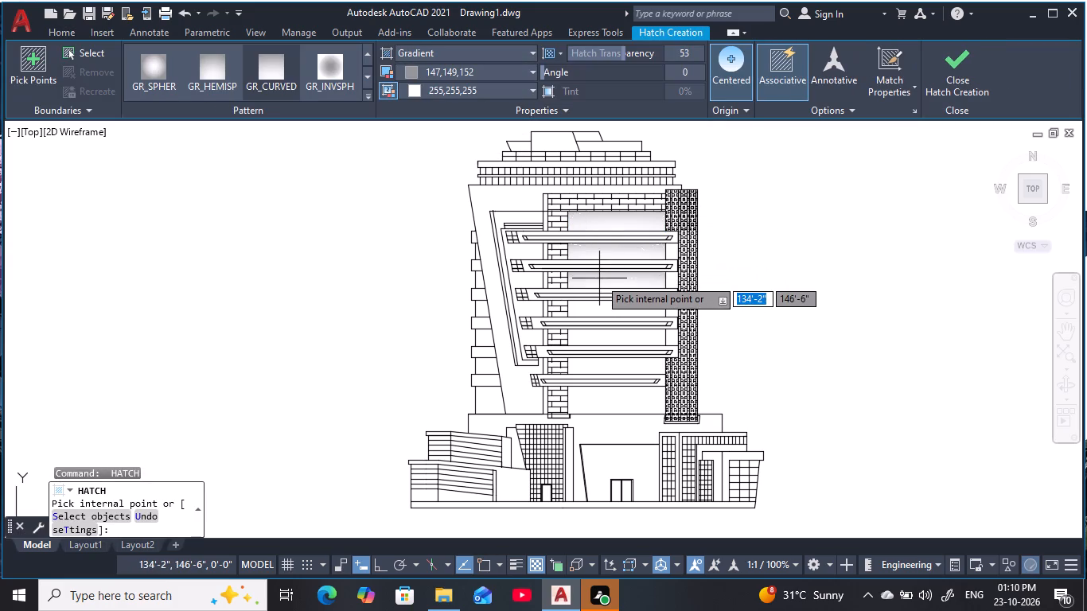
left_click(599, 278)
key("Escape")
key("Escape")
key("Escape")
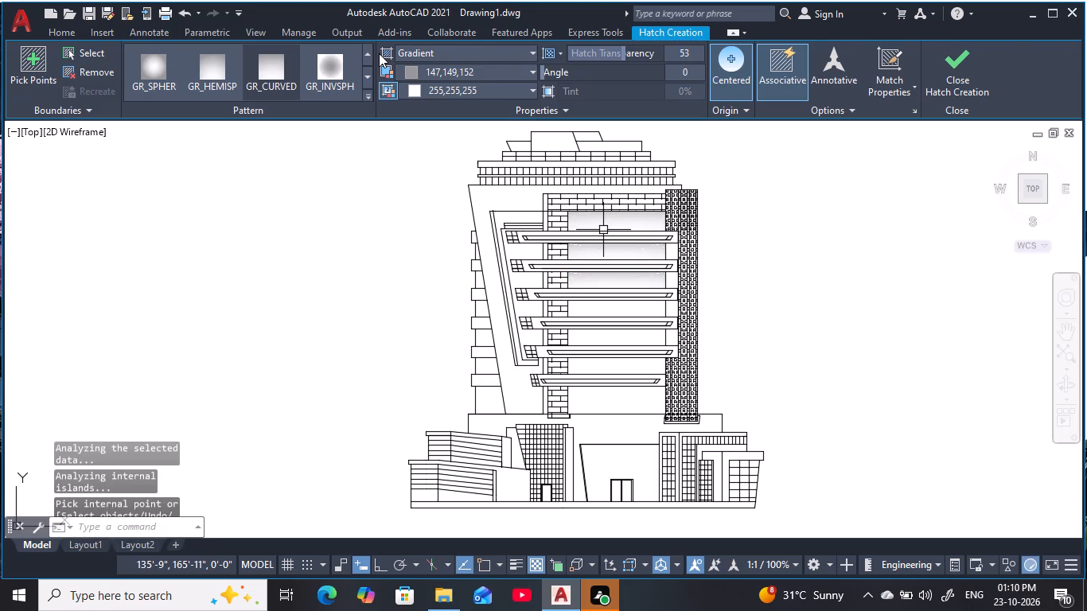
Apply the Gradient hatch to the tower wall panel between the third and fourth balcony bands from the top.
key("space")
key("space")
key("space")
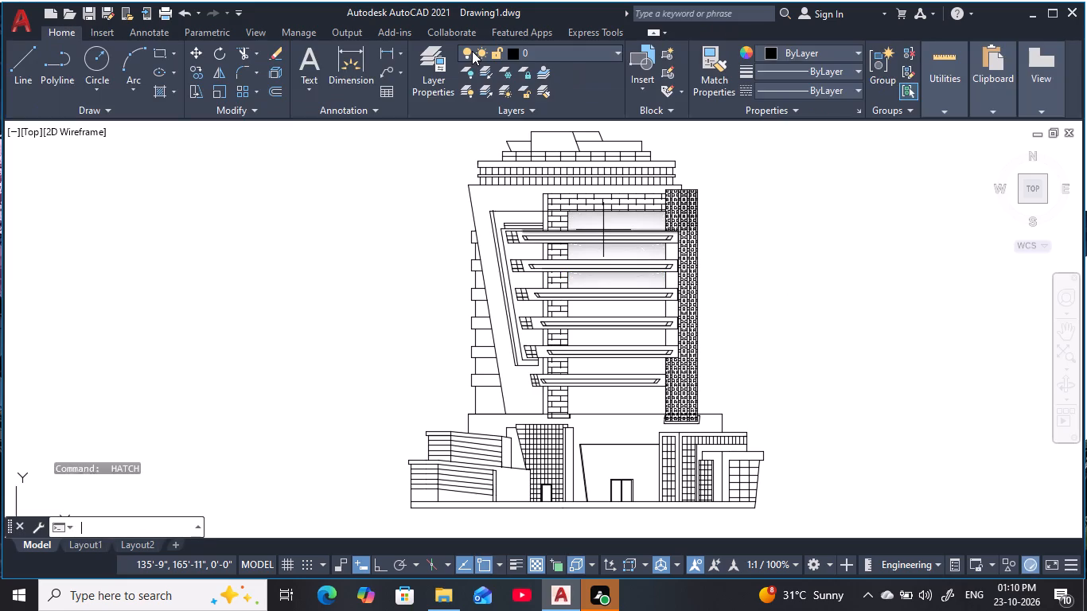
left_click(472, 51)
left_click(495, 50)
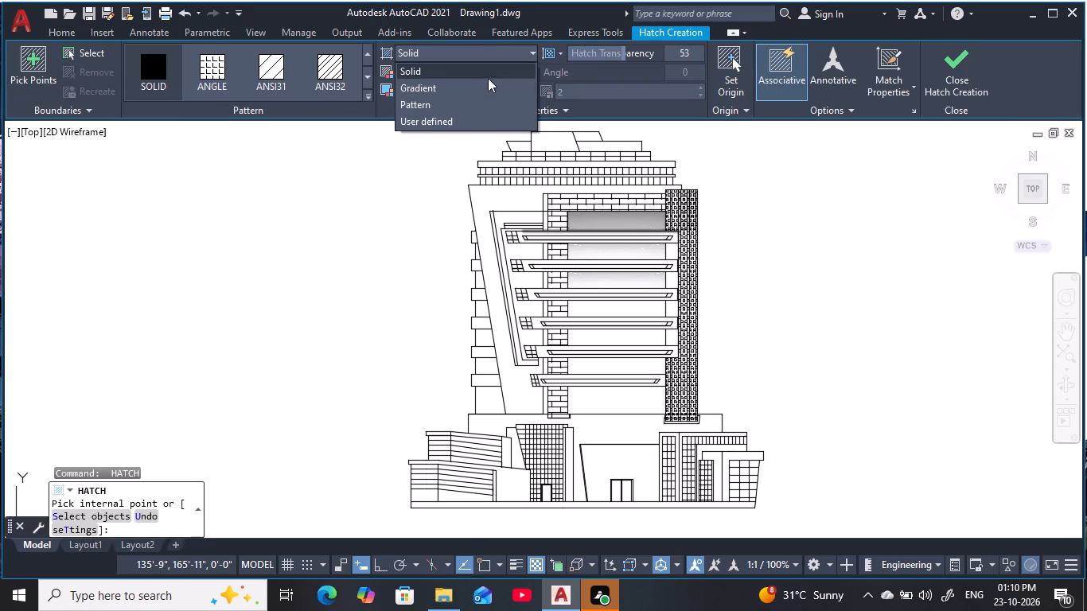
left_click(477, 93)
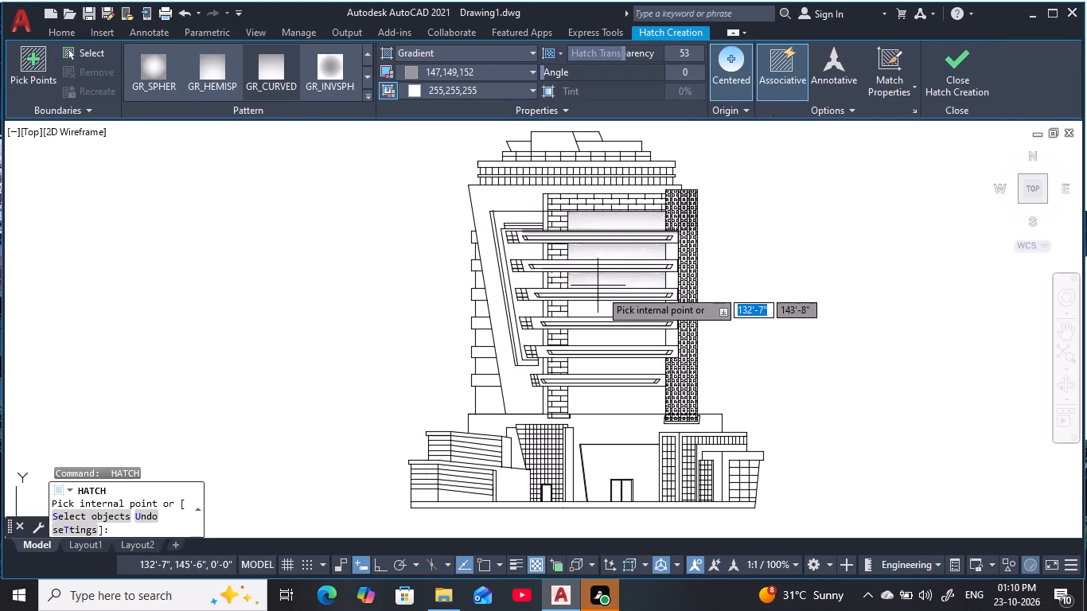
left_click(606, 305)
key("Escape")
key("Escape")
key("Escape")
key("Escape")
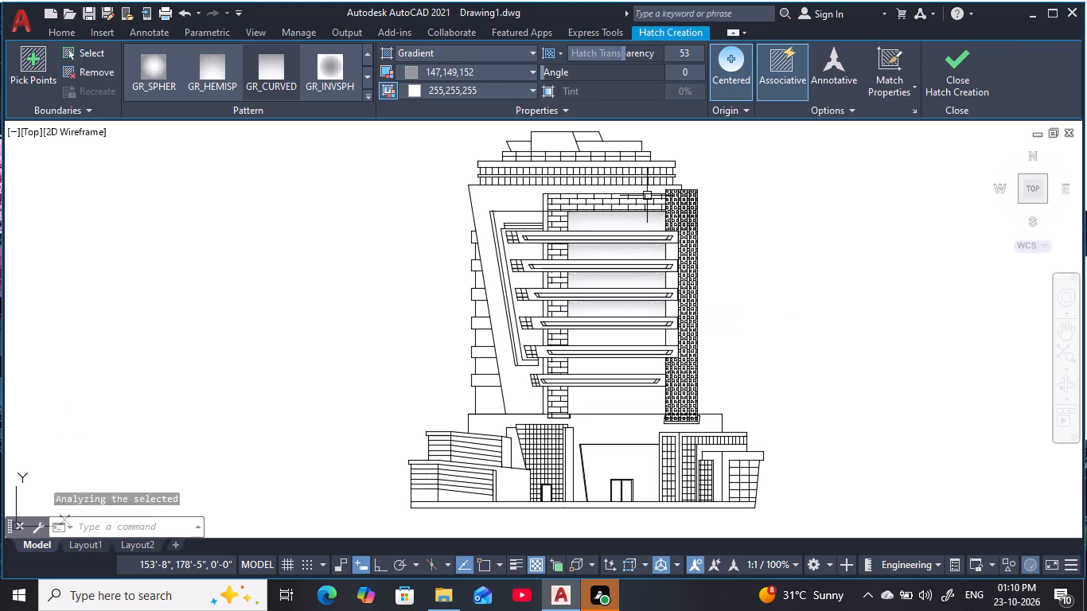
key("Escape")
key("Escape")
key("Escape")
key("Escape")
Apply the Gradient hatch to the tower wall panel between the fourth and fifth balcony bands from the top.
key("space")
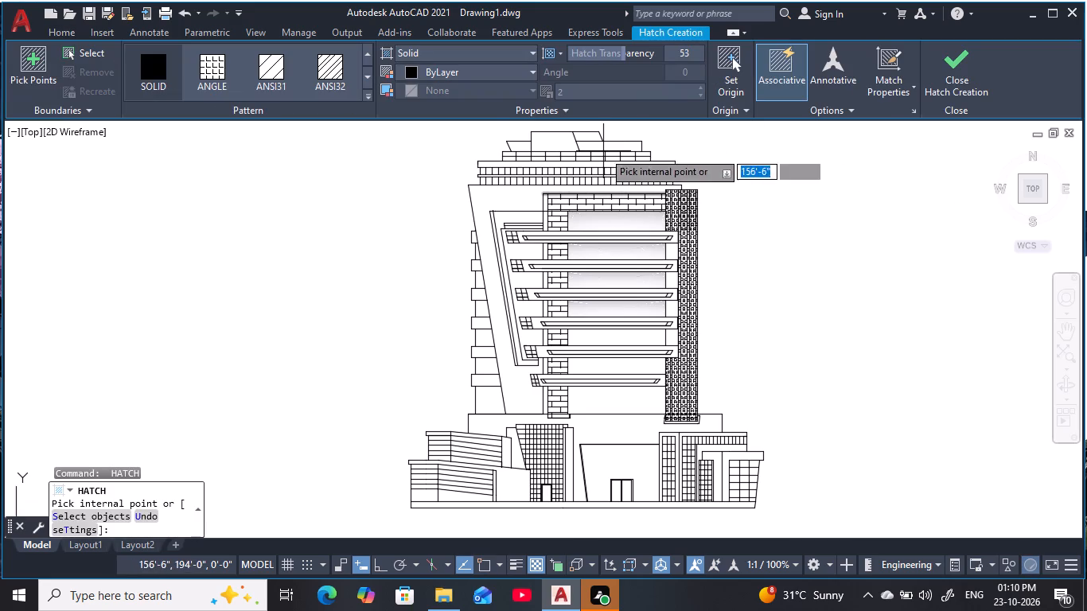
left_click(449, 56)
left_click(446, 88)
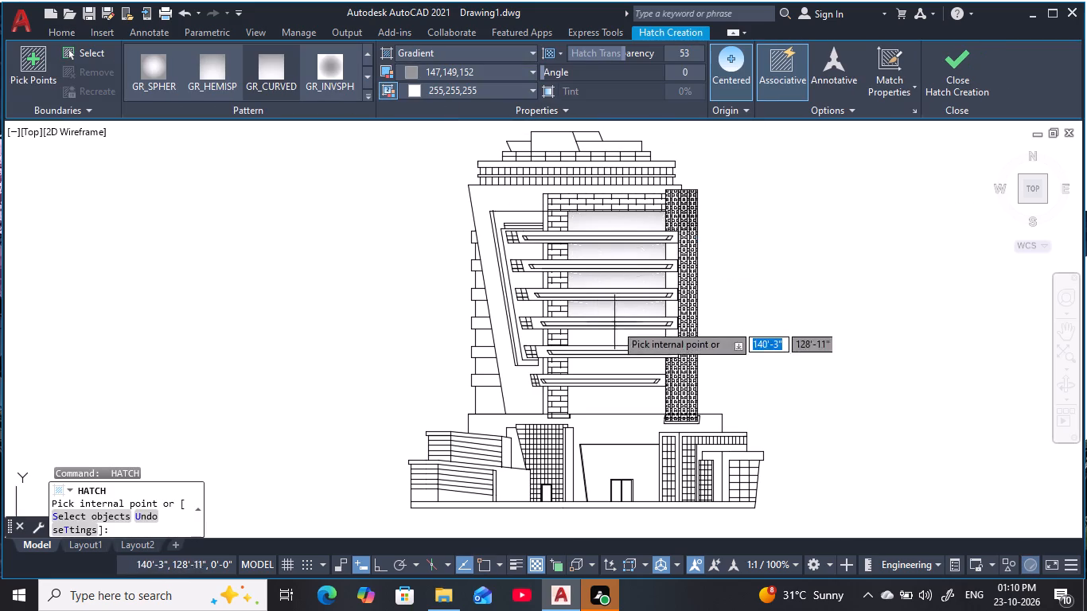
left_click(624, 338)
key("Escape")
key("Escape")
key("Escape")
key("Escape")
Apply the Gradient hatch to the tower wall panel between the fifth and sixth balcony bands from the top.
key("space")
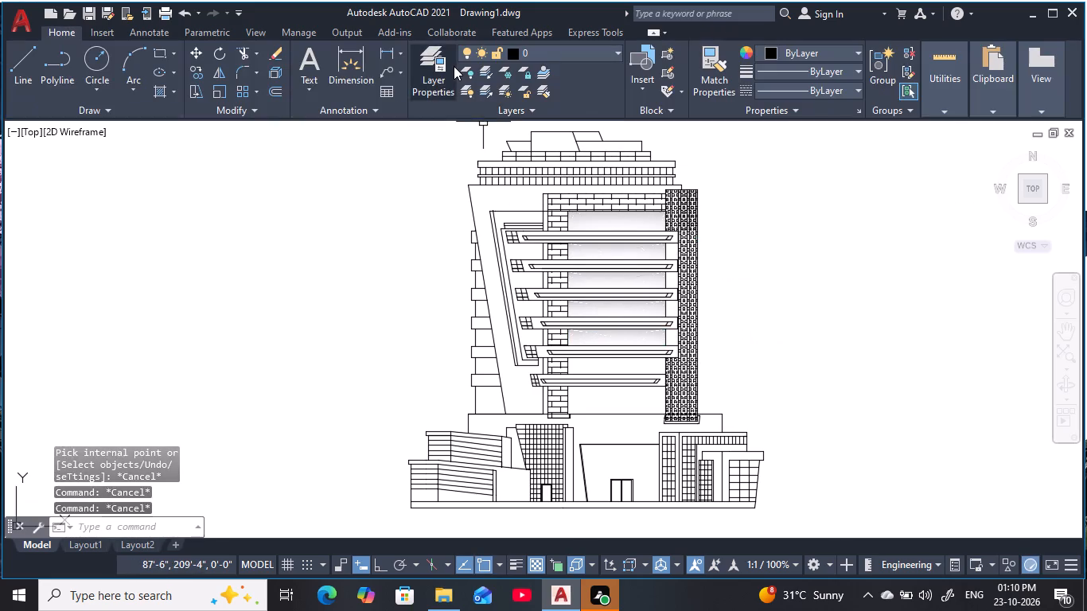
left_click(453, 49)
left_click(479, 48)
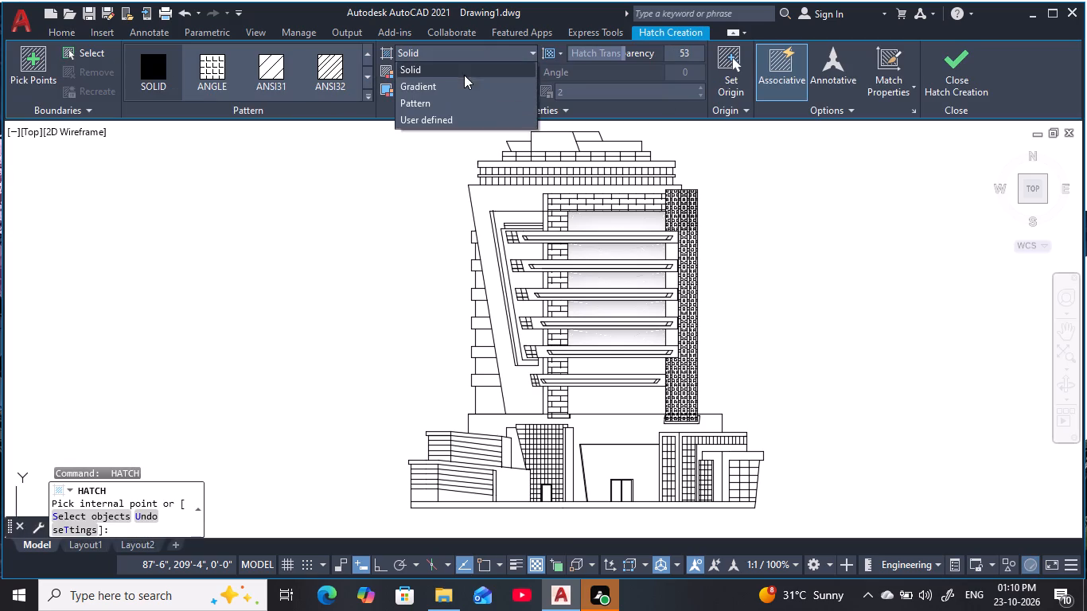
left_click(457, 91)
left_click(606, 369)
key("Escape")
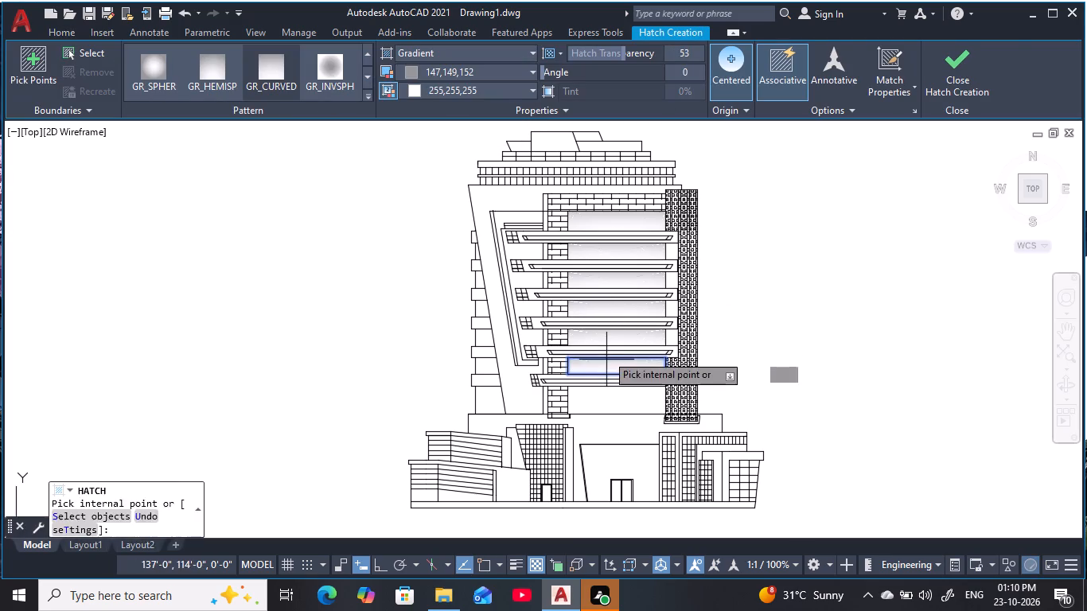
key("Escape")
key("Escape")
key("Escape")
key("Escape")
Apply the Gradient hatch to the tower wall panel between the lowest balcony band and the podium.
key("space")
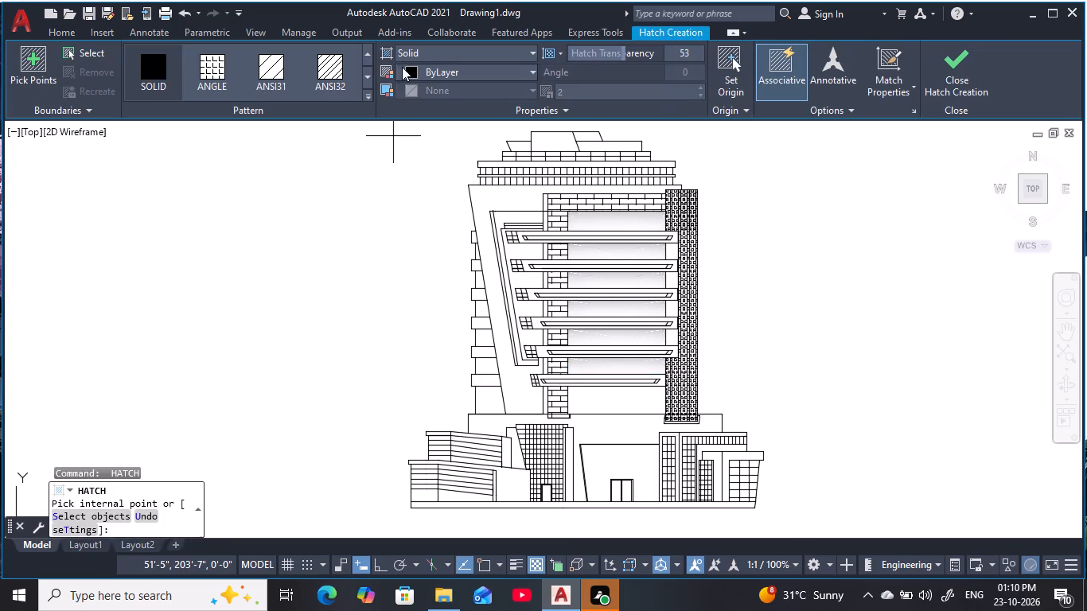
left_click(437, 56)
left_click(438, 88)
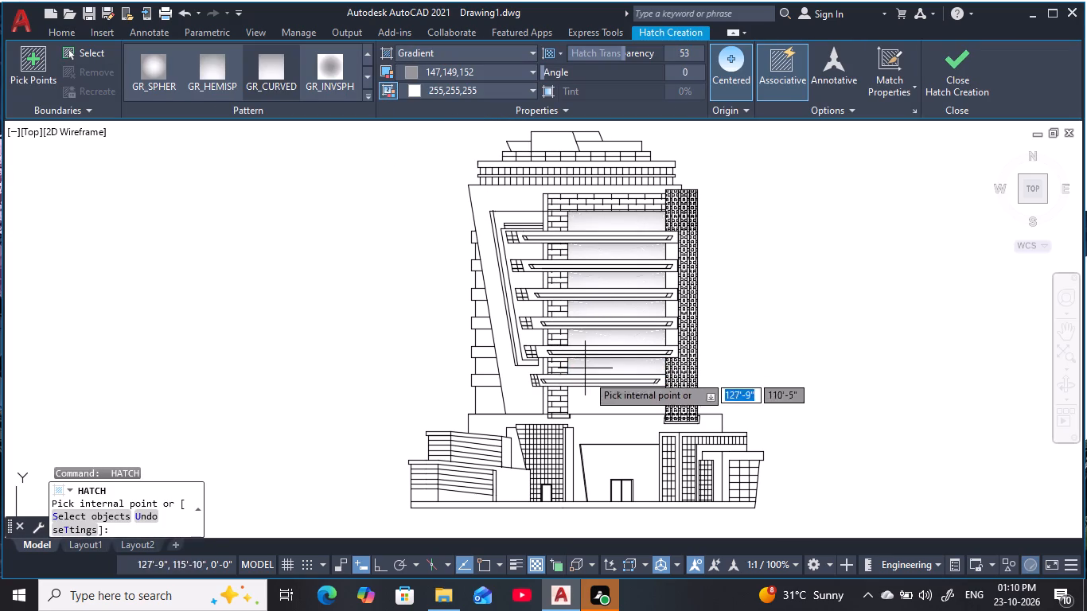
left_click(614, 404)
key("Escape")
key("Escape")
key("Escape")
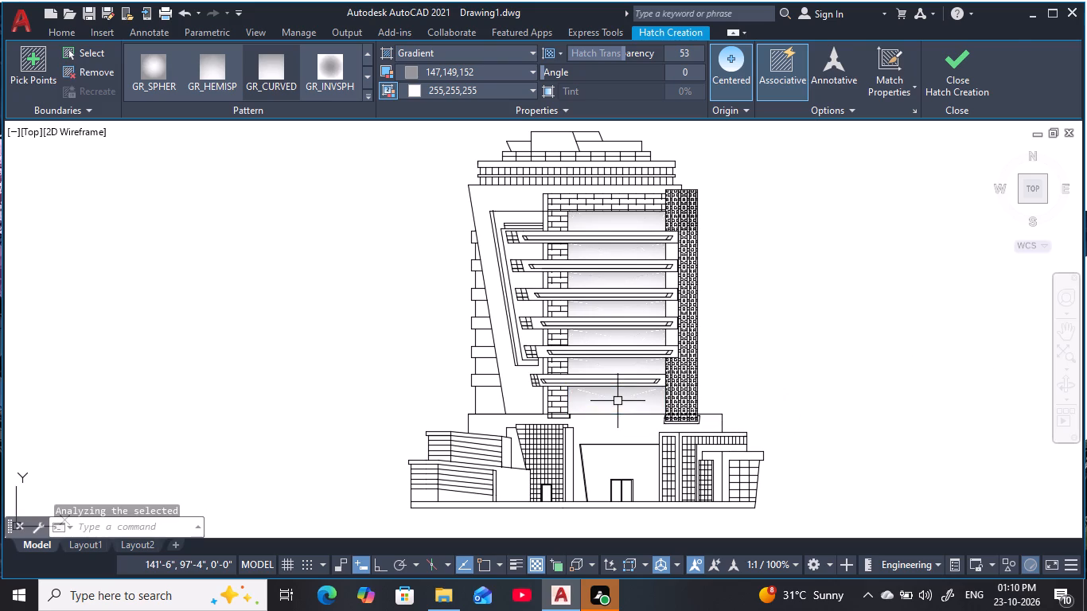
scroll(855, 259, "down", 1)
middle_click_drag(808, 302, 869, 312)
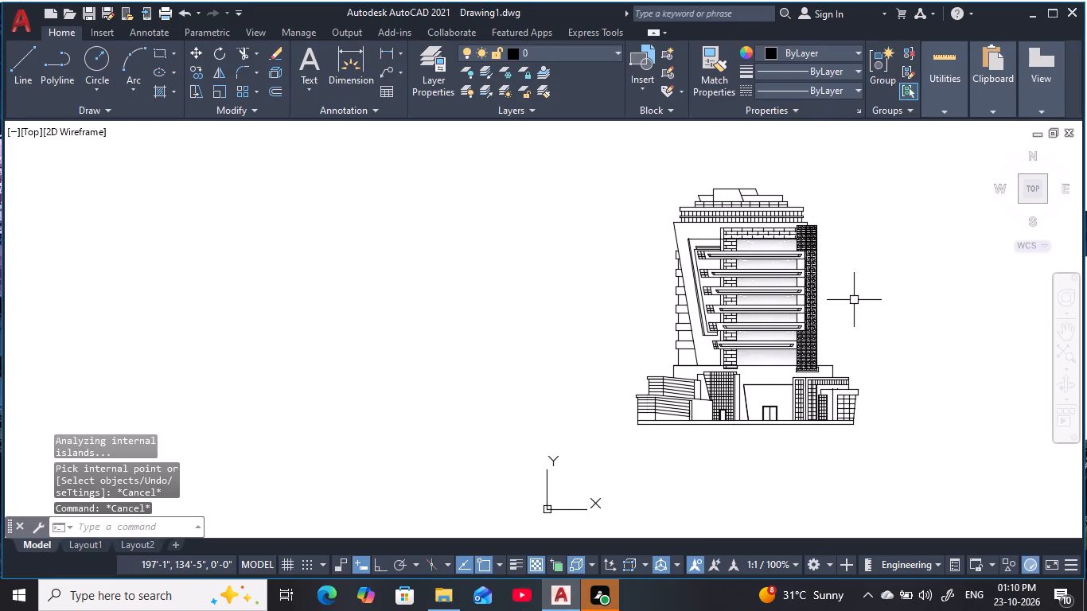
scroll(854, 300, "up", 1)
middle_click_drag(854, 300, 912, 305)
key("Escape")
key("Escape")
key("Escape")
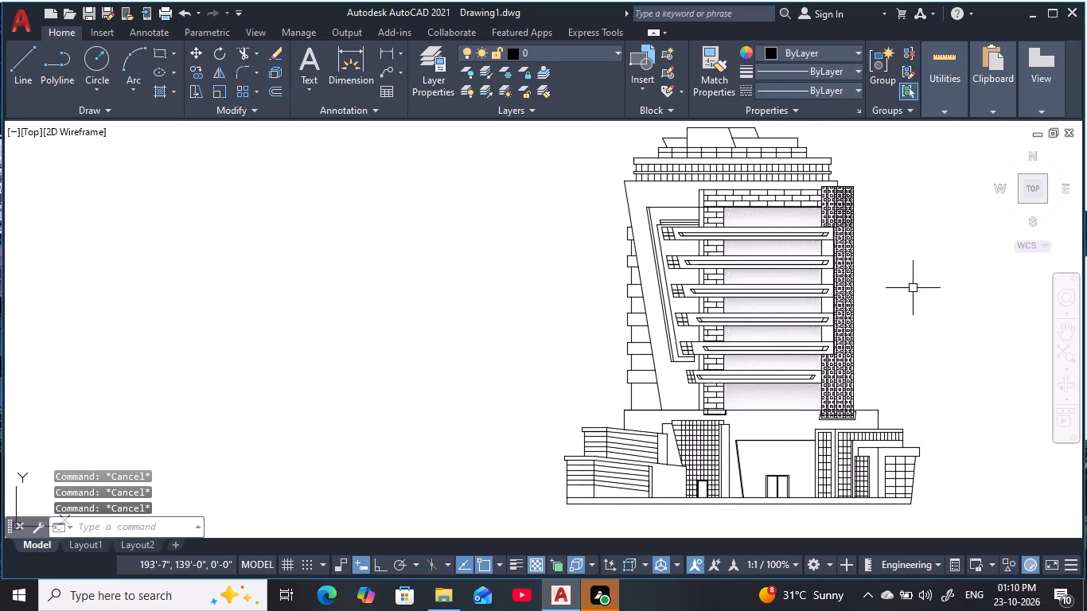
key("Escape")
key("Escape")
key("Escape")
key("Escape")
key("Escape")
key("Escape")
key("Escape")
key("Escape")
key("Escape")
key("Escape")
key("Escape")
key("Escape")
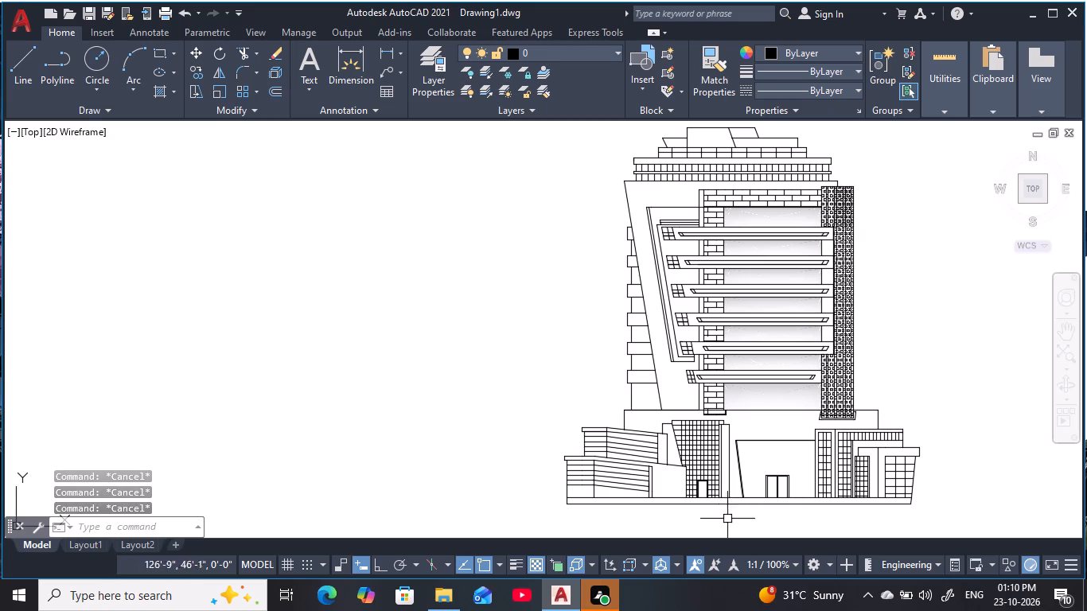
Draw a vertical centre line about 6'-8" long from the inner frame's top midpoint to the ground on the gridded glass wall's door.
scroll(707, 502, "up", 4)
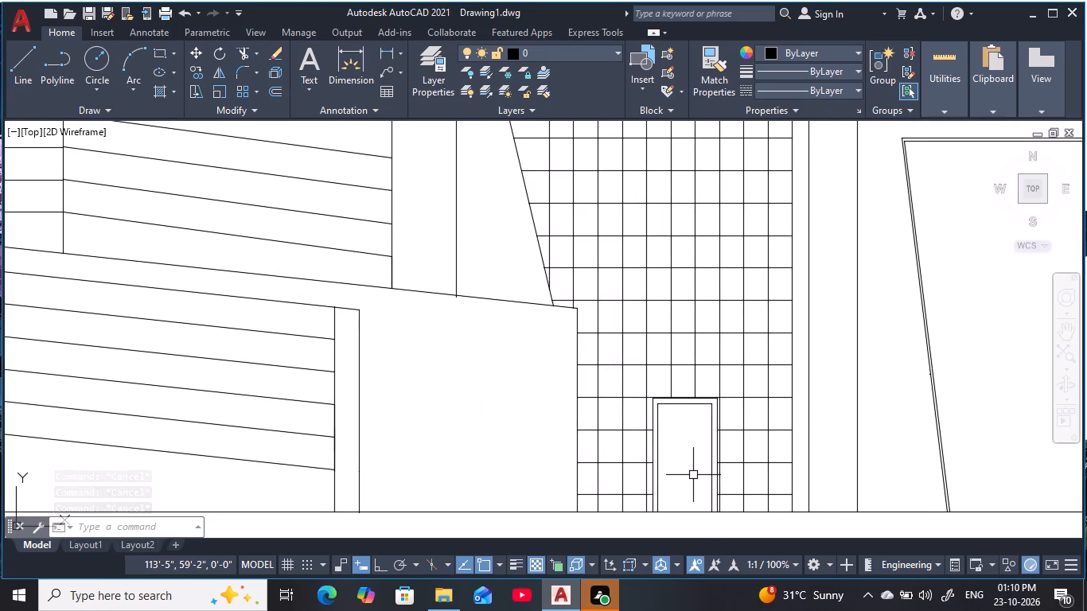
middle_click_drag(693, 475, 685, 473)
type("l")
key("space")
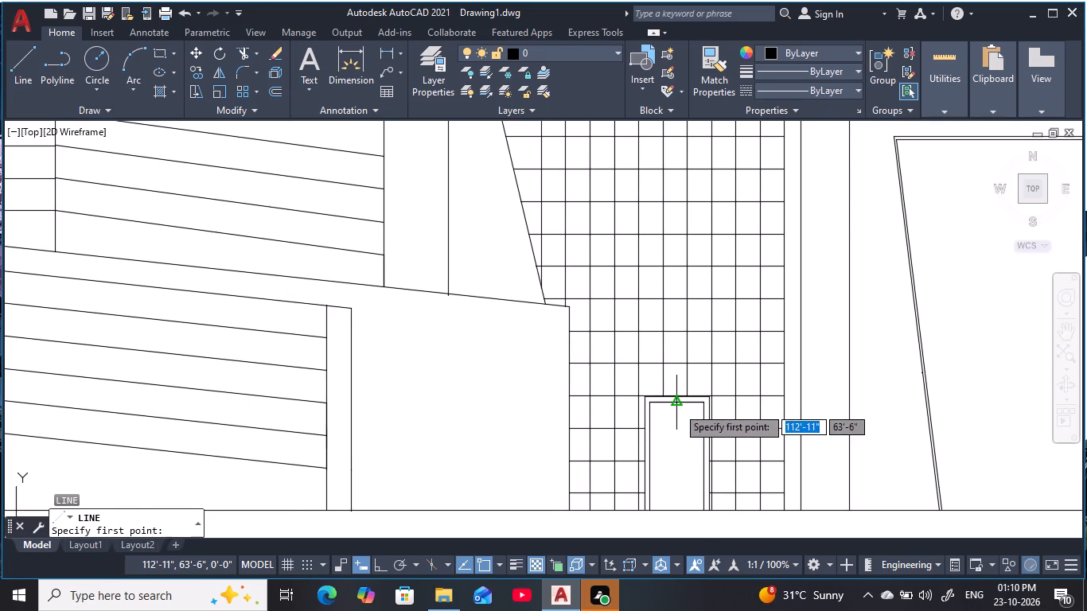
left_click(677, 407)
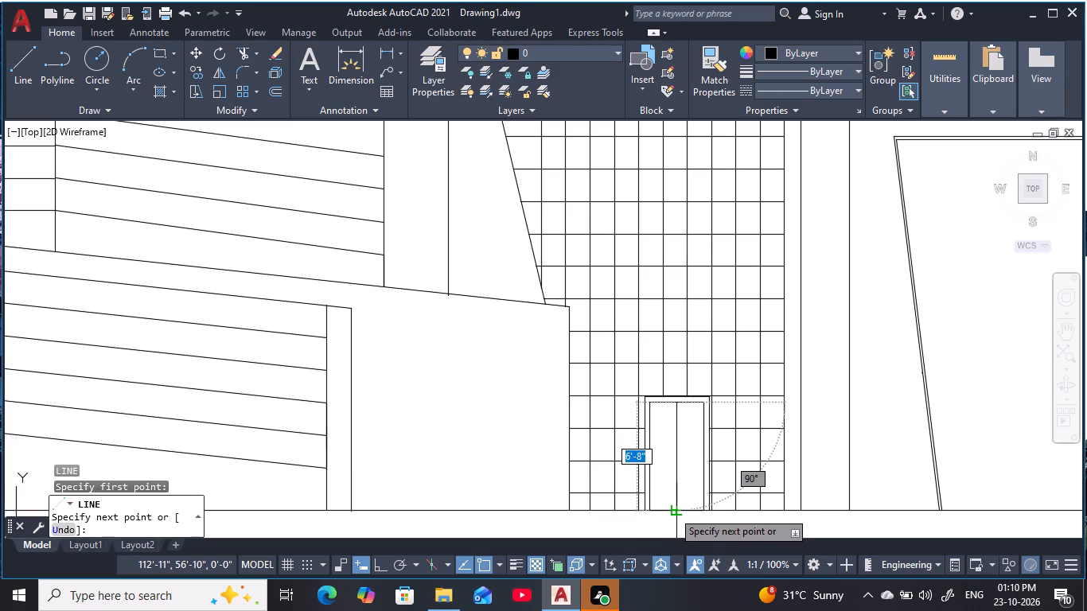
key("F8")
left_click(673, 512)
key("Escape")
key("Escape")
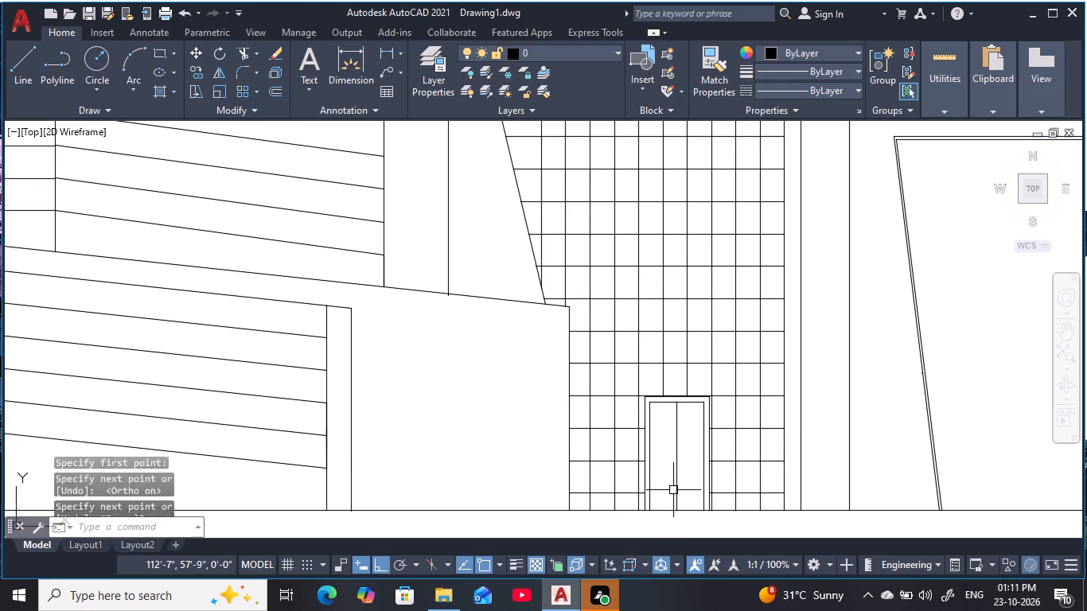
key("Escape")
key("Escape")
key("Escape")
key("Escape")
key("Escape")
scroll(674, 486, "down", 1)
key("Escape")
key("Escape")
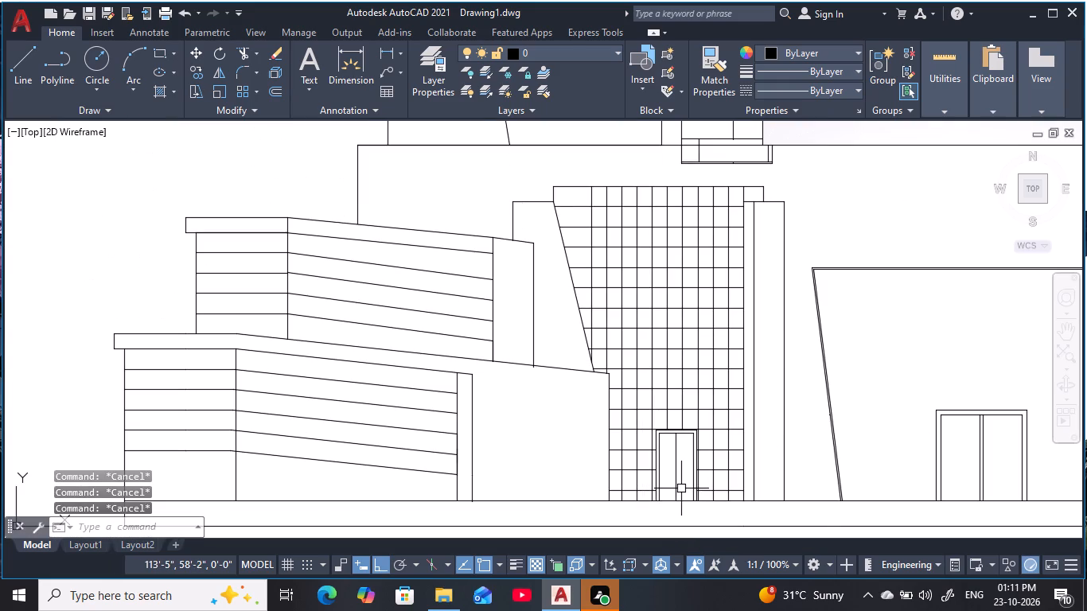
Offset the centre line of the gridded glass wall's door by 1" to both sides.
type("o")
key("space")
key("1")
key("space")
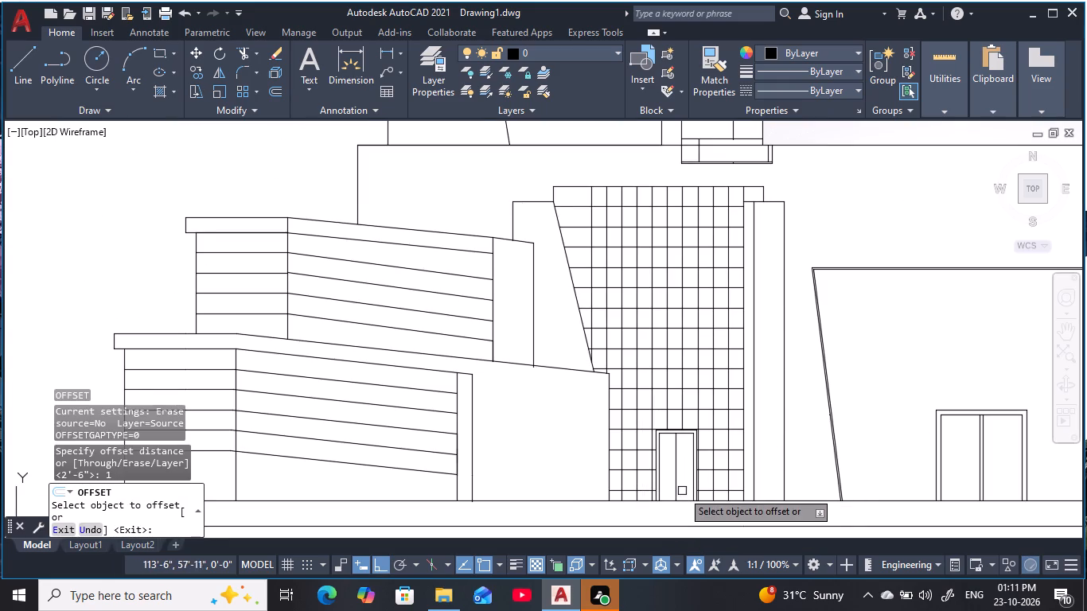
left_click(673, 485)
left_click(668, 486)
scroll(678, 478, "up", 2)
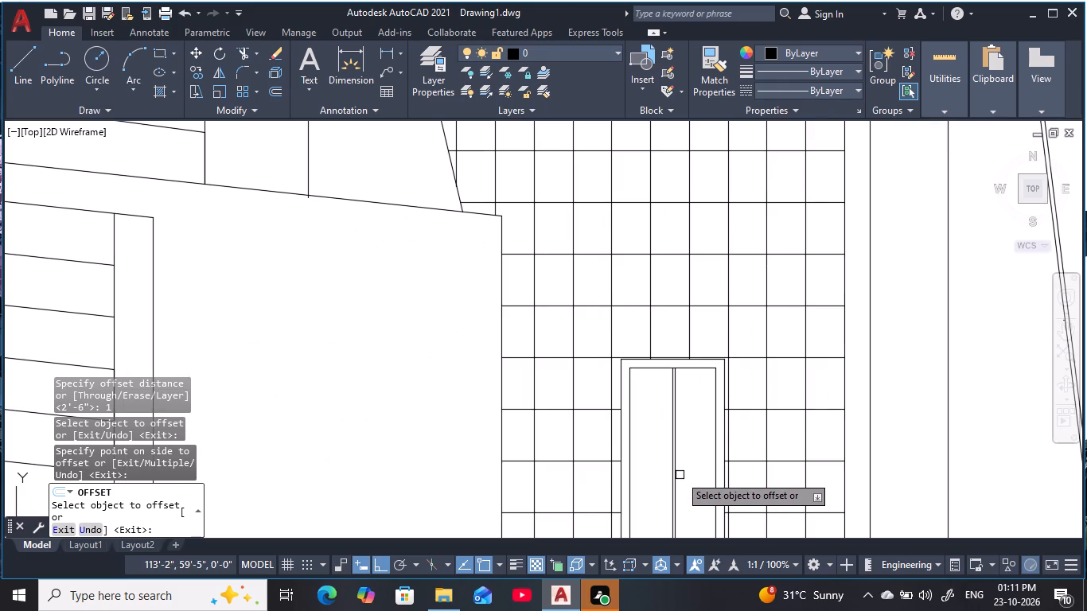
left_click(676, 477)
left_click(706, 479)
key("Escape")
key("Escape")
key("Escape")
scroll(706, 479, "down", 1)
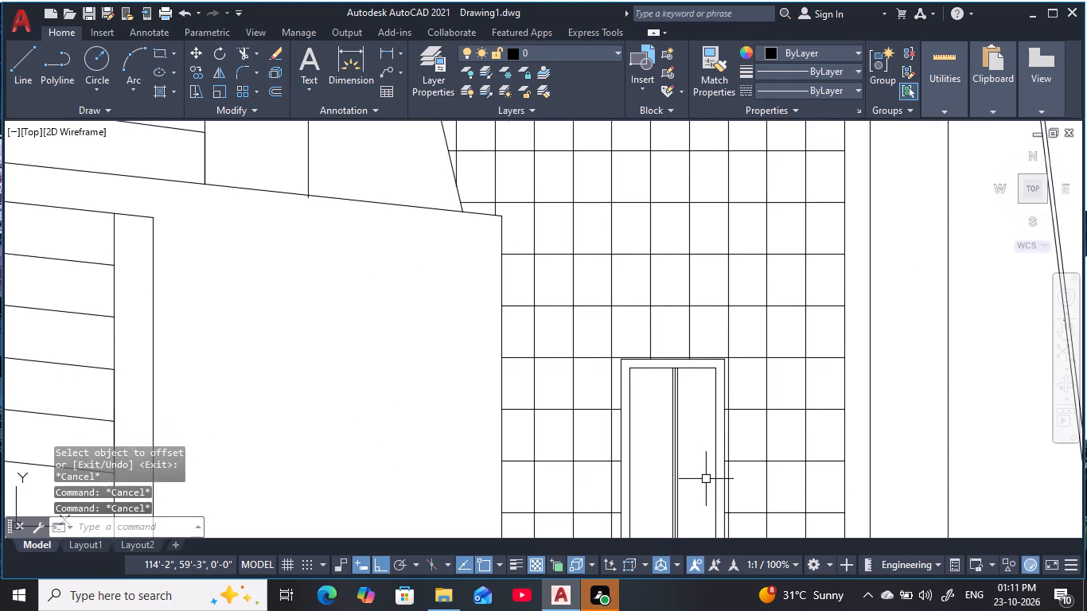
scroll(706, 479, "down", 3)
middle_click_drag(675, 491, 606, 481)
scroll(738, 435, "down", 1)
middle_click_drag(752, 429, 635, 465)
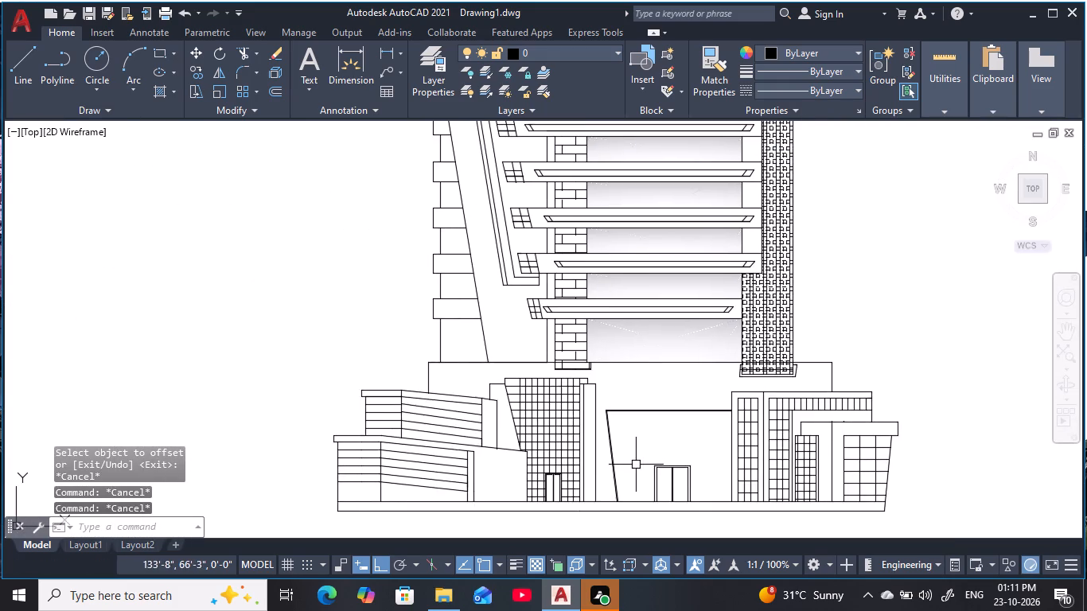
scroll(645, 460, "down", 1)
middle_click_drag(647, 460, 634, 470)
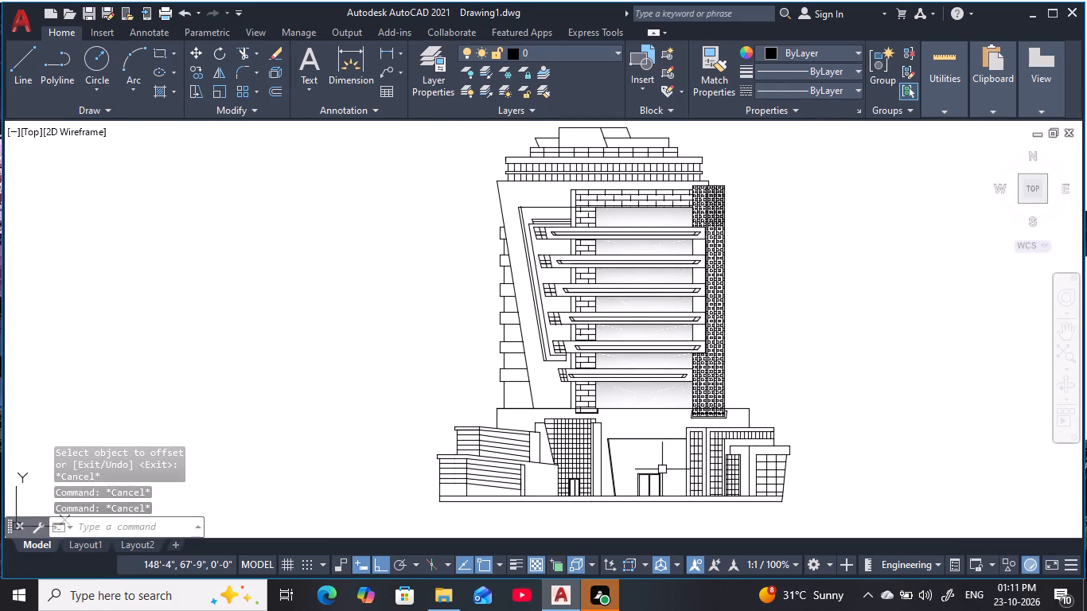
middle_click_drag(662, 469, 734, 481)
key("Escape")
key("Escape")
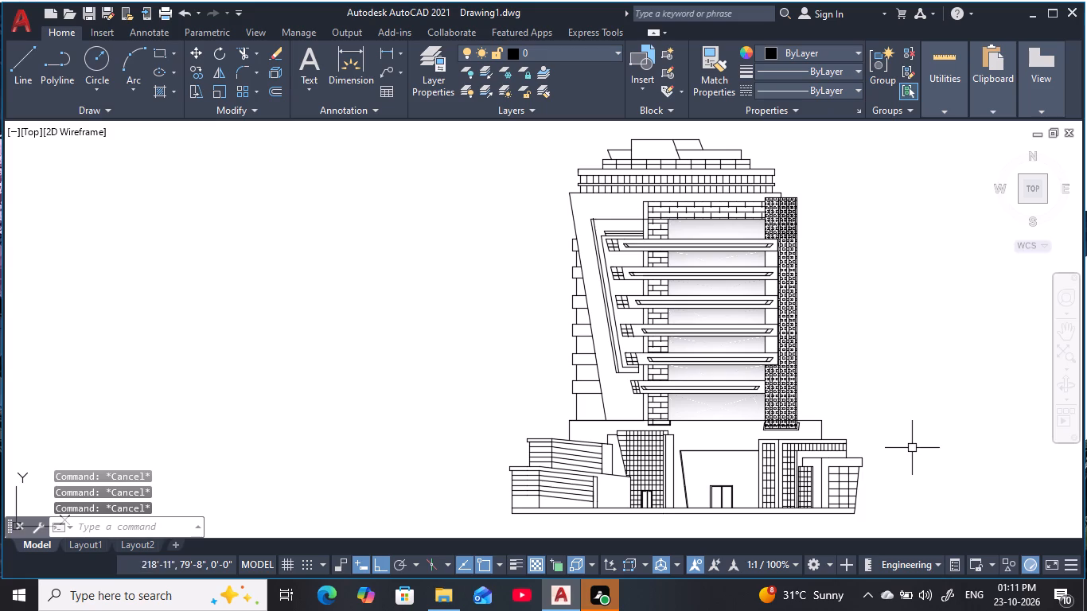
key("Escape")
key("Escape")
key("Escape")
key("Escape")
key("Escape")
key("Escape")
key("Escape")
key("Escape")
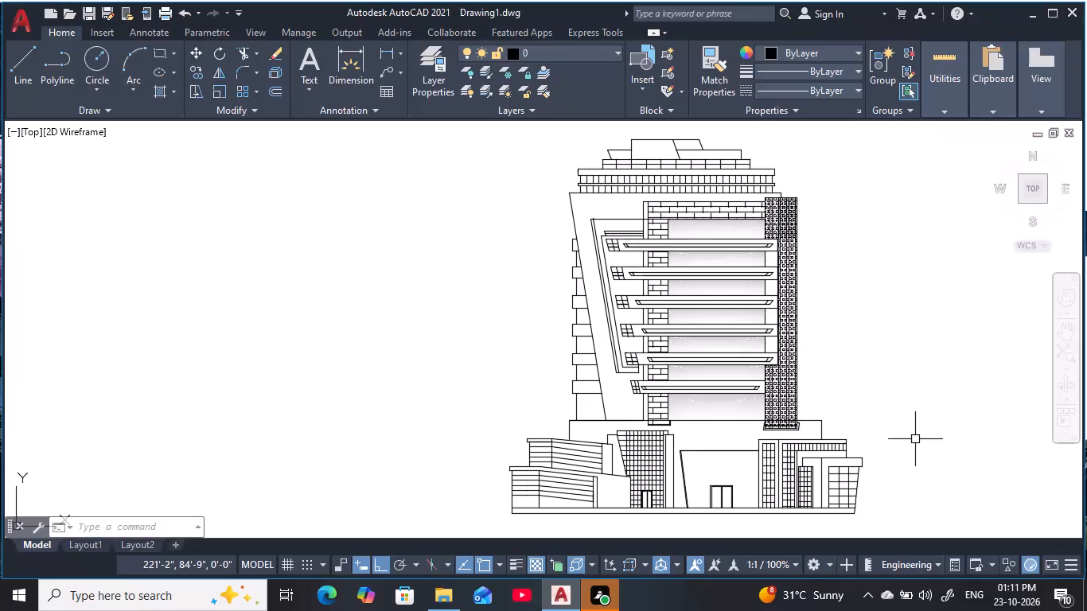
Examine the tower's crown and upper facade, along with the whole elevation, for remaining detailing.
scroll(700, 178, "up", 2)
middle_click_drag(699, 195, 729, 271)
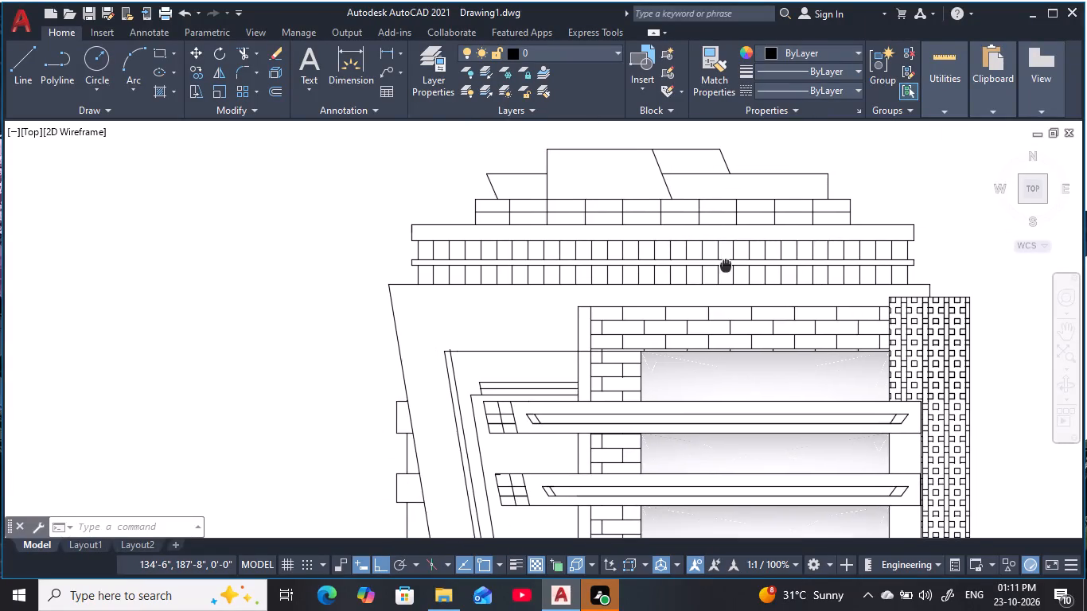
middle_click_drag(729, 271, 731, 269)
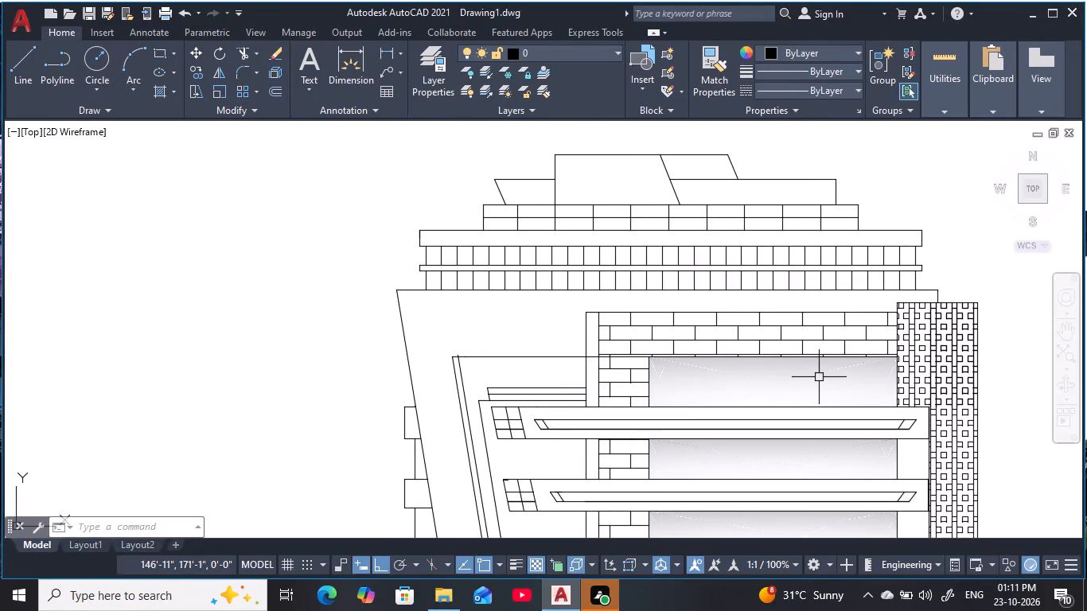
scroll(819, 377, "down", 2)
middle_click_drag(802, 376, 602, 234)
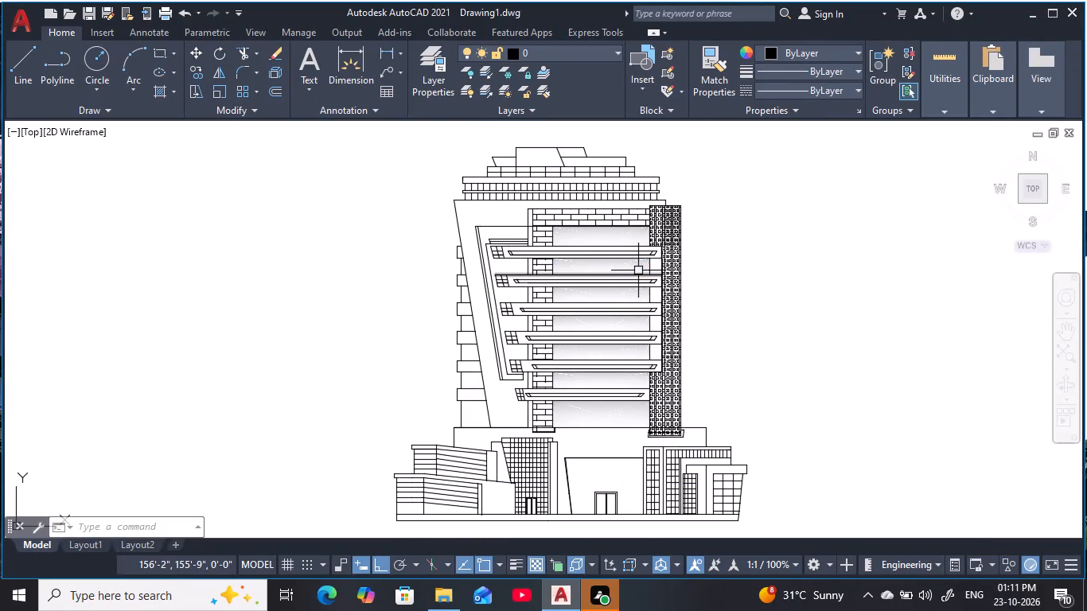
scroll(638, 270, "down", 1)
middle_click_drag(638, 270, 729, 270)
scroll(740, 299, "up", 1)
middle_click_drag(737, 305, 778, 337)
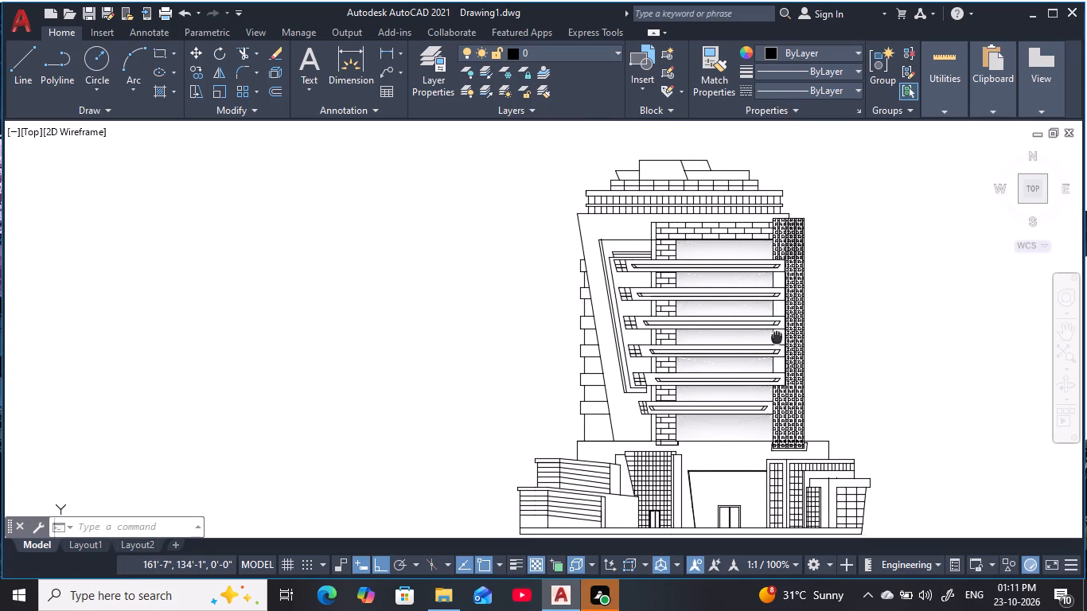
middle_click_drag(778, 337, 799, 324)
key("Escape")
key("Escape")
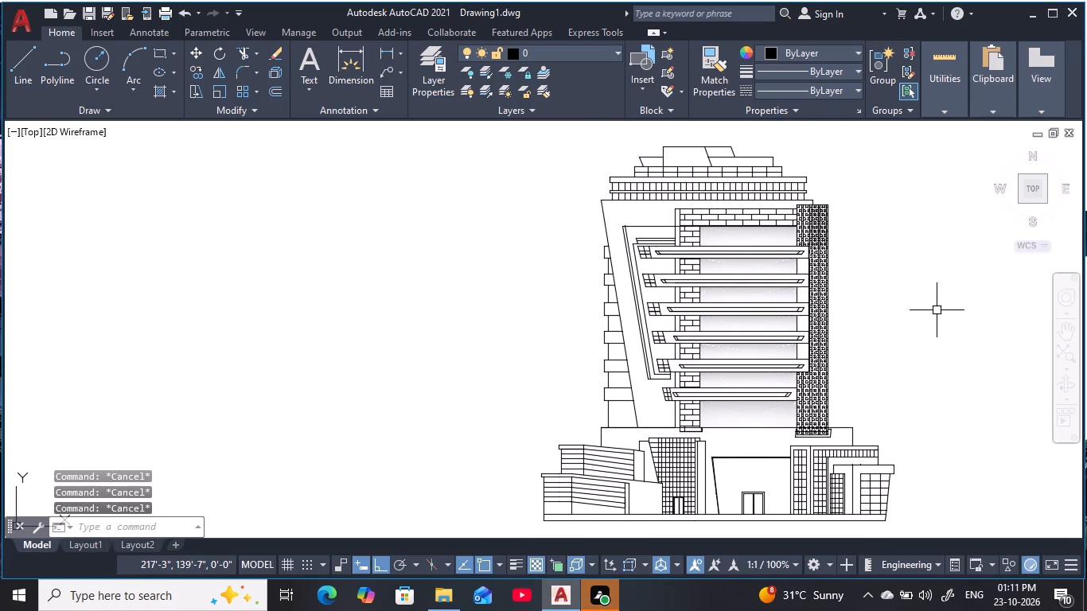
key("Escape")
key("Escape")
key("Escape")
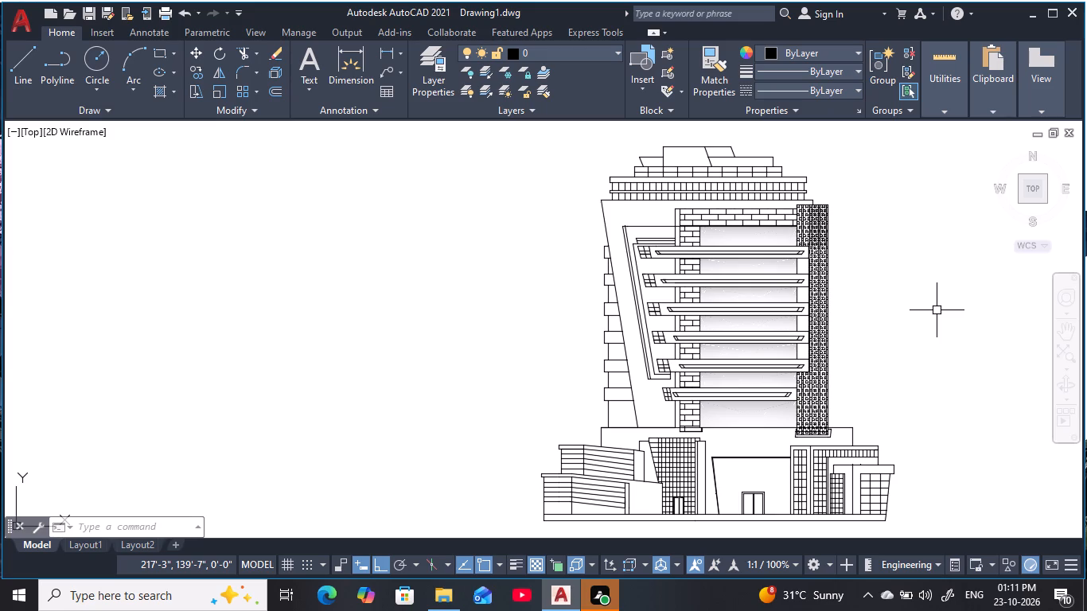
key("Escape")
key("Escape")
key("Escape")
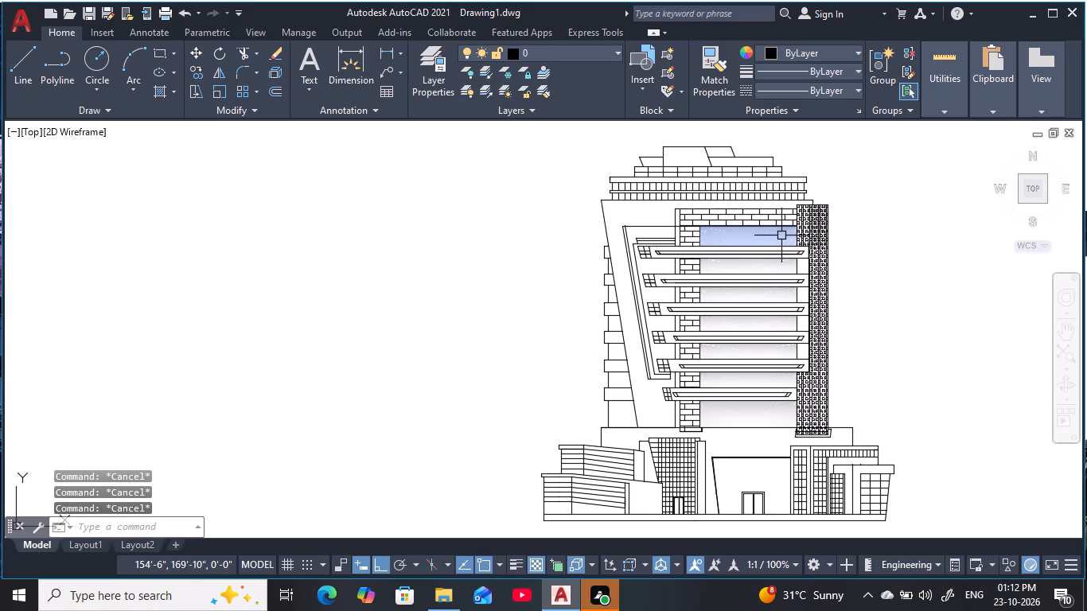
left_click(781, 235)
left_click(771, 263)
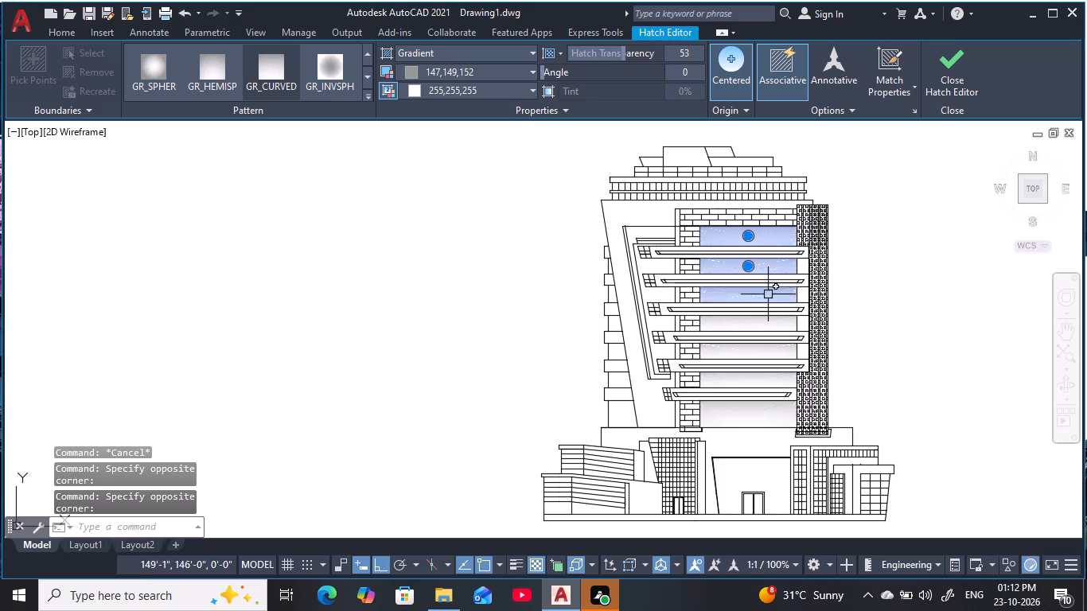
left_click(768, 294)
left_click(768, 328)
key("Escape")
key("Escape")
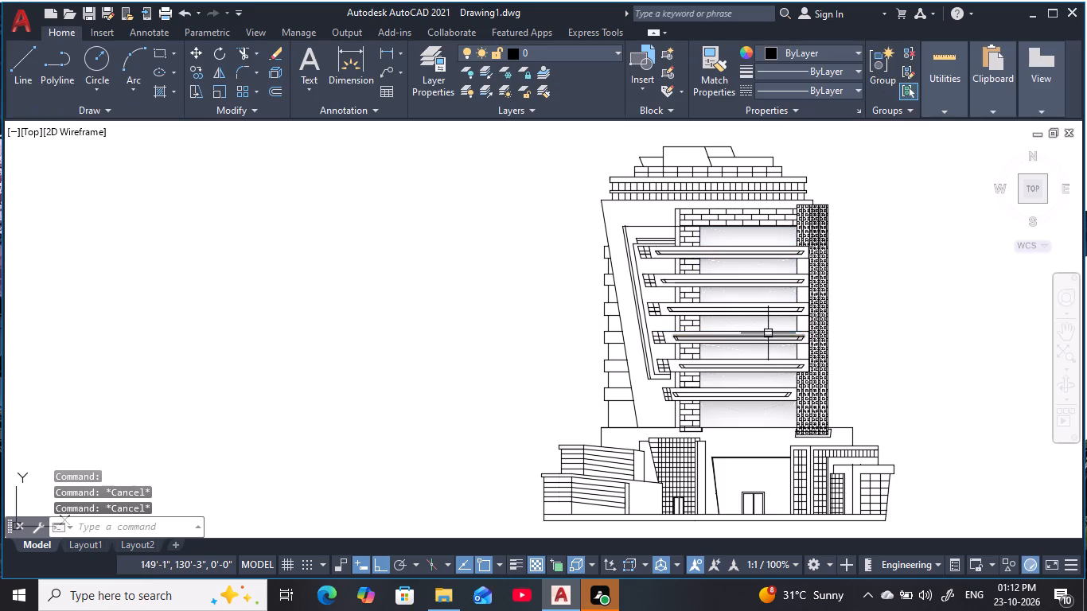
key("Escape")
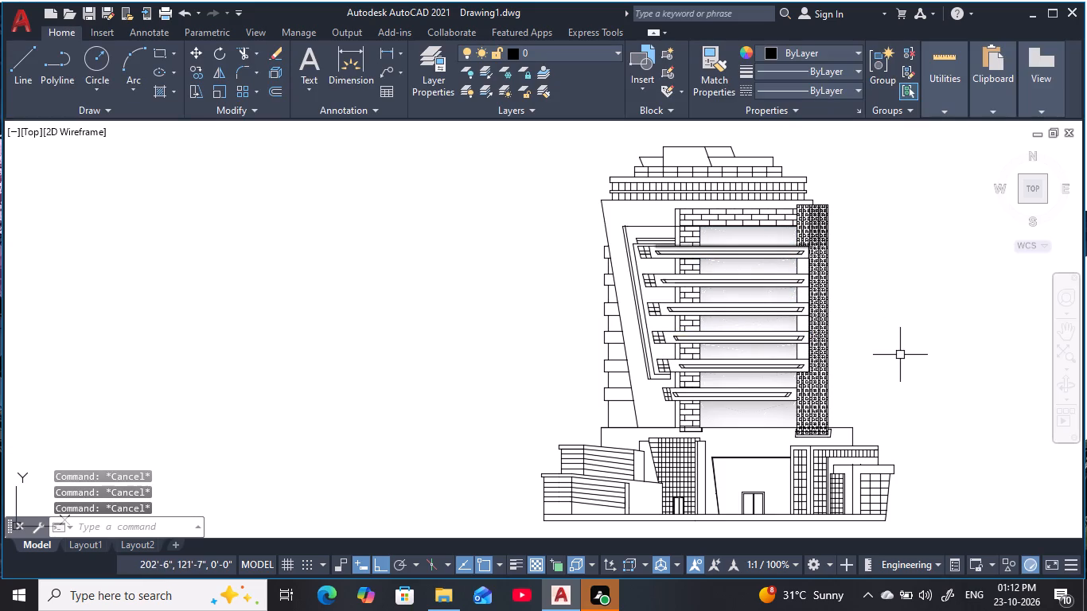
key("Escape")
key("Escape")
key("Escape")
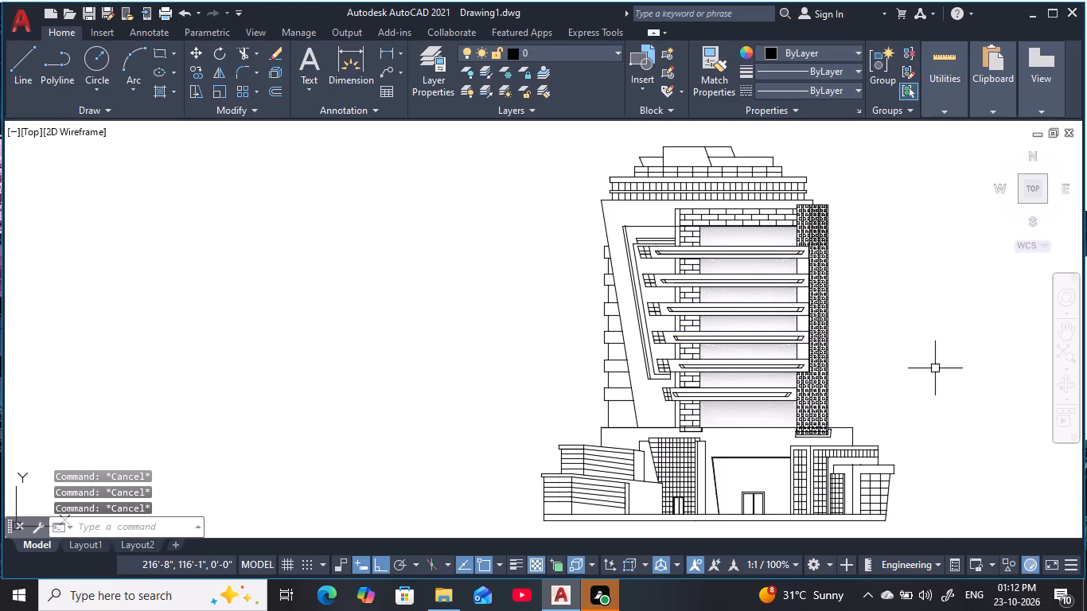
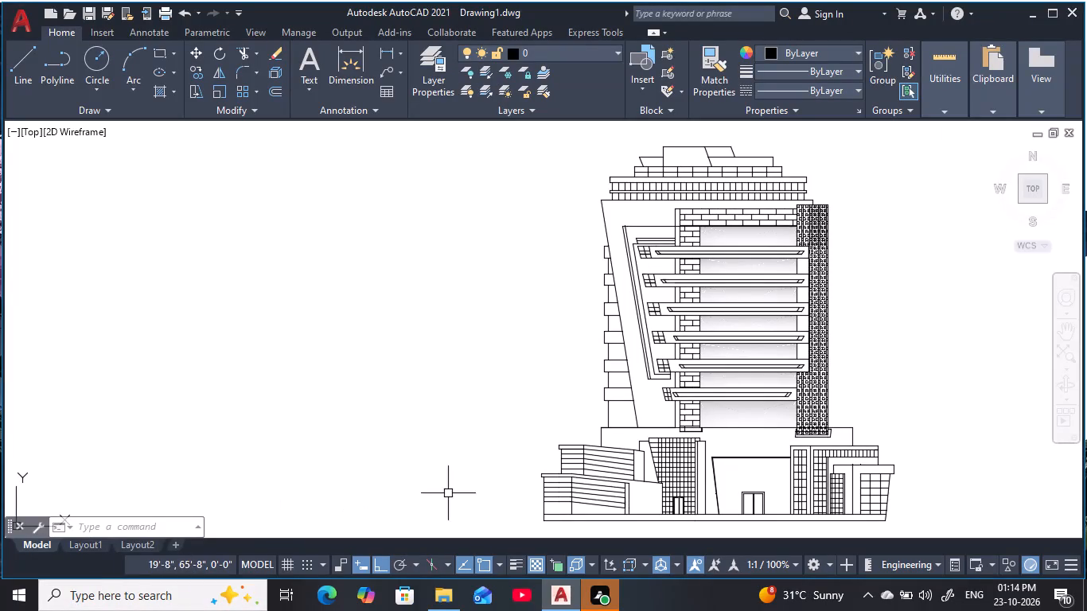
Erase the gradient hatch fills from the four lowest bays of the tower's central facade.
key("Escape")
key("Escape")
key("Escape")
key("Escape")
key("Escape")
key("Escape")
key("Escape")
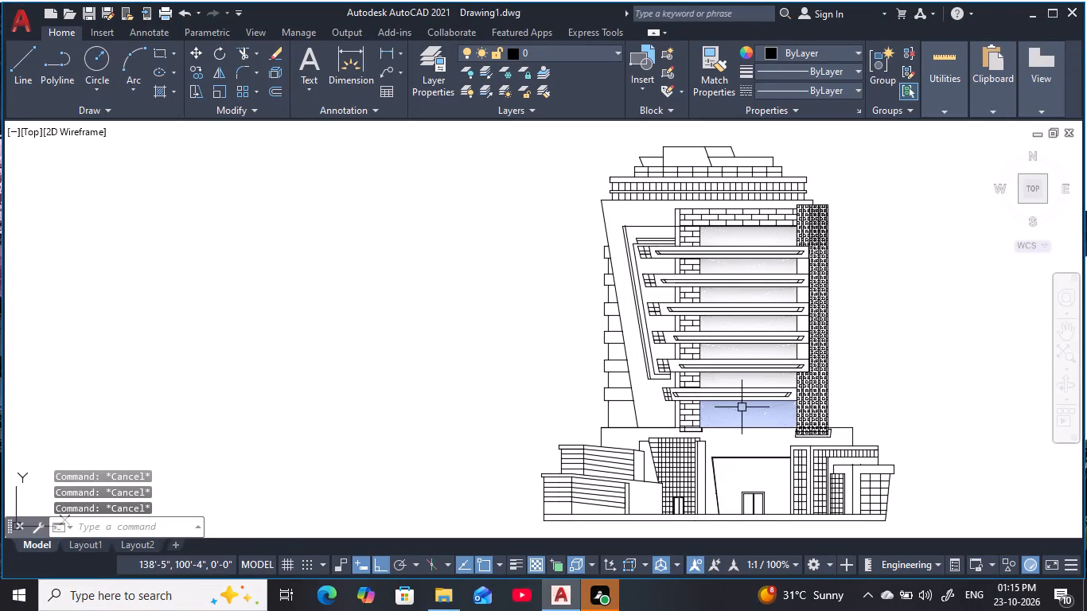
left_click(742, 407)
key("e")
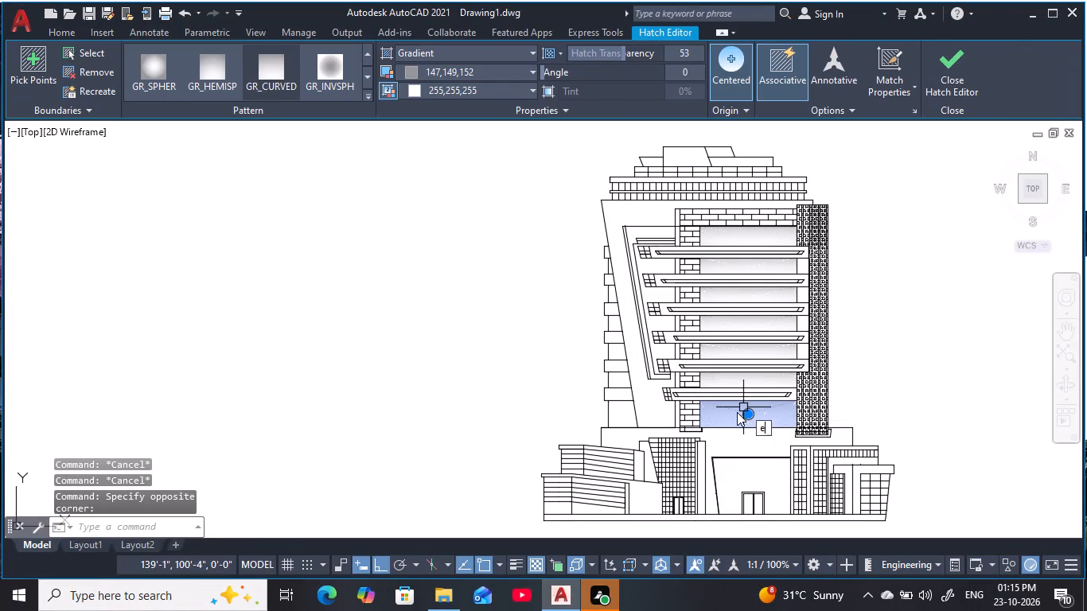
key("space")
left_click(745, 381)
key("space")
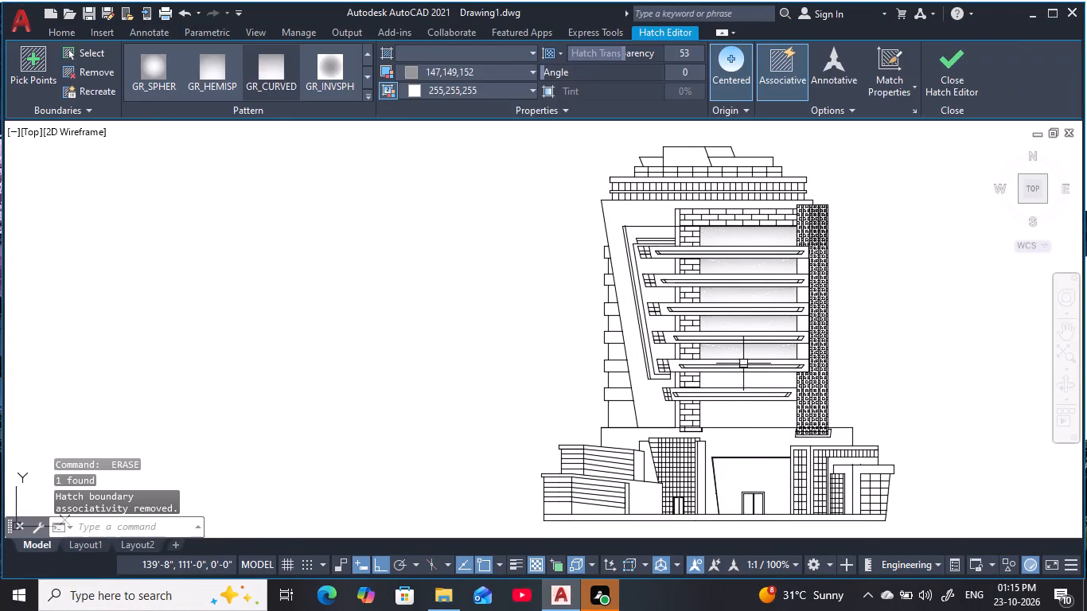
scroll(750, 341, "up", 2)
left_click(753, 360)
key("space")
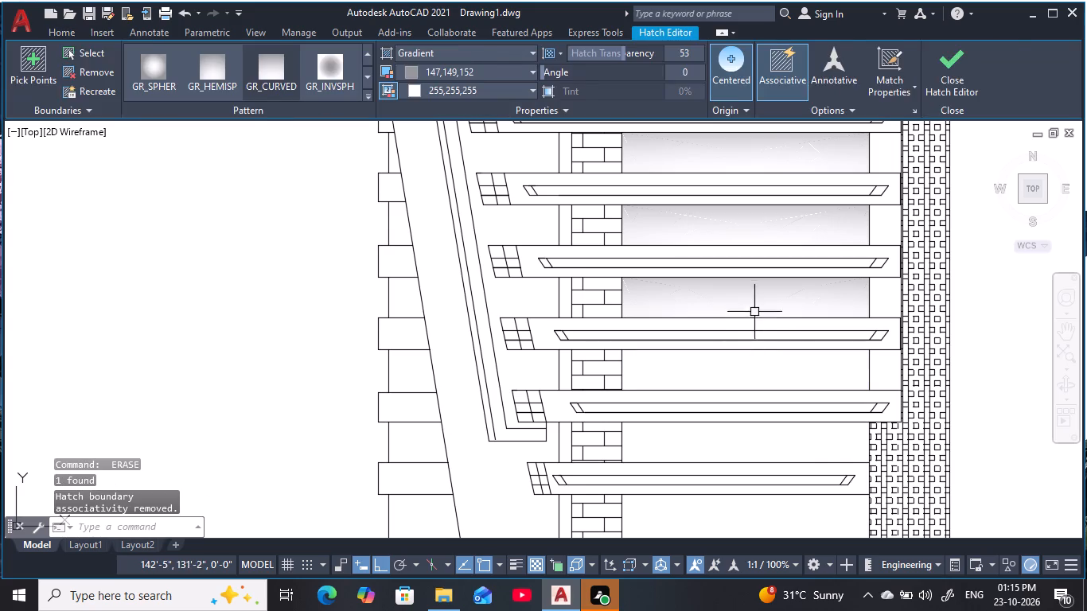
left_click(757, 305)
key("space")
Erase the gradient hatch fills from the three remaining upper bays of the central facade.
middle_click_drag(757, 305, 795, 423)
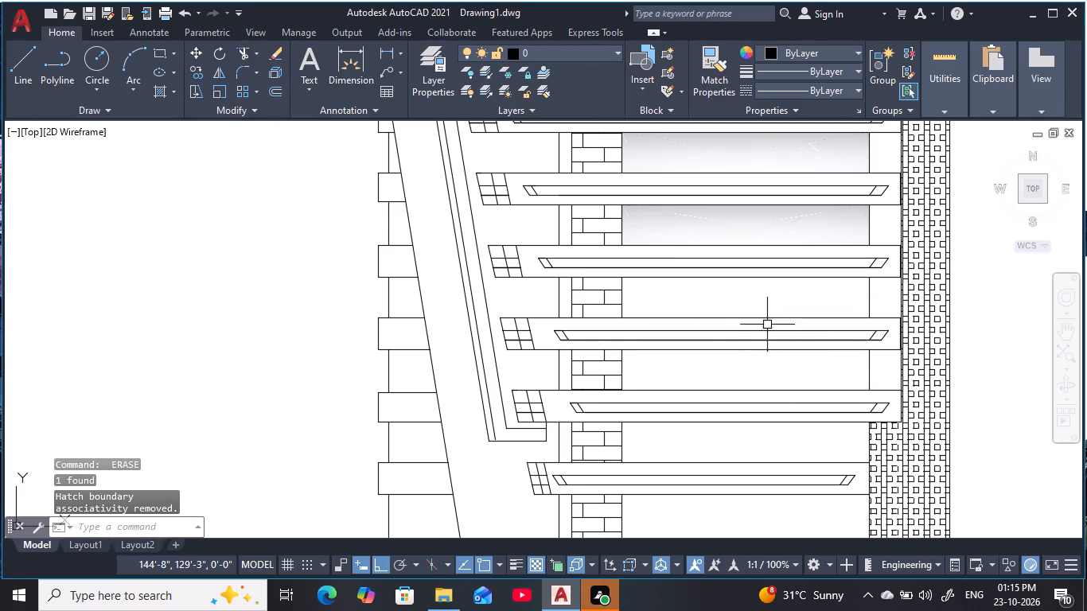
middle_click_drag(767, 323, 784, 428)
left_click(760, 331)
key("space")
middle_click_drag(765, 322, 773, 422)
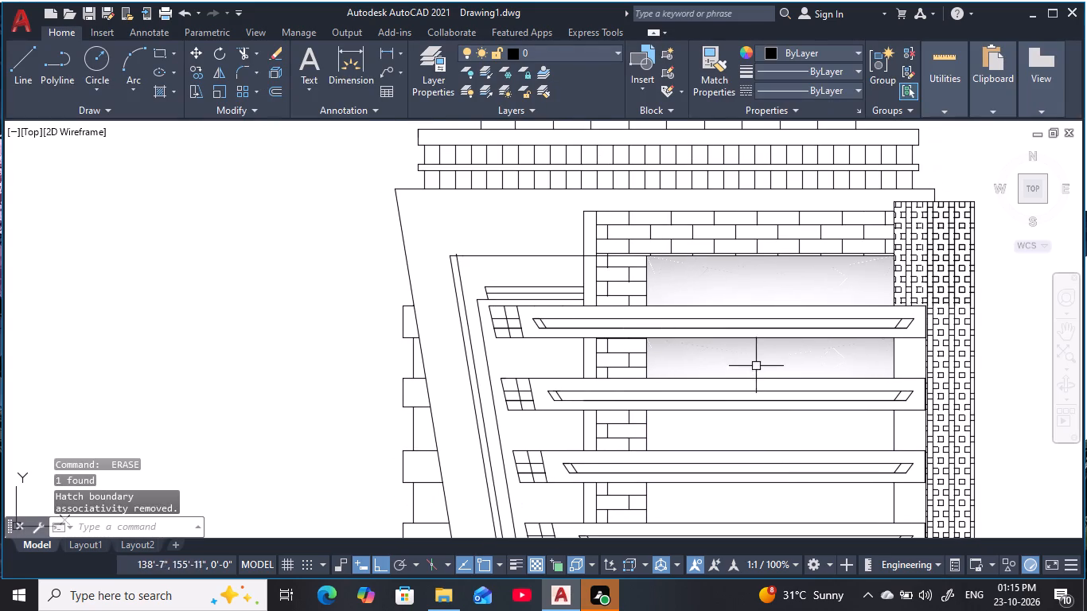
left_click(756, 364)
key("space")
middle_click_drag(759, 366, 752, 446)
left_click(753, 350)
key("space")
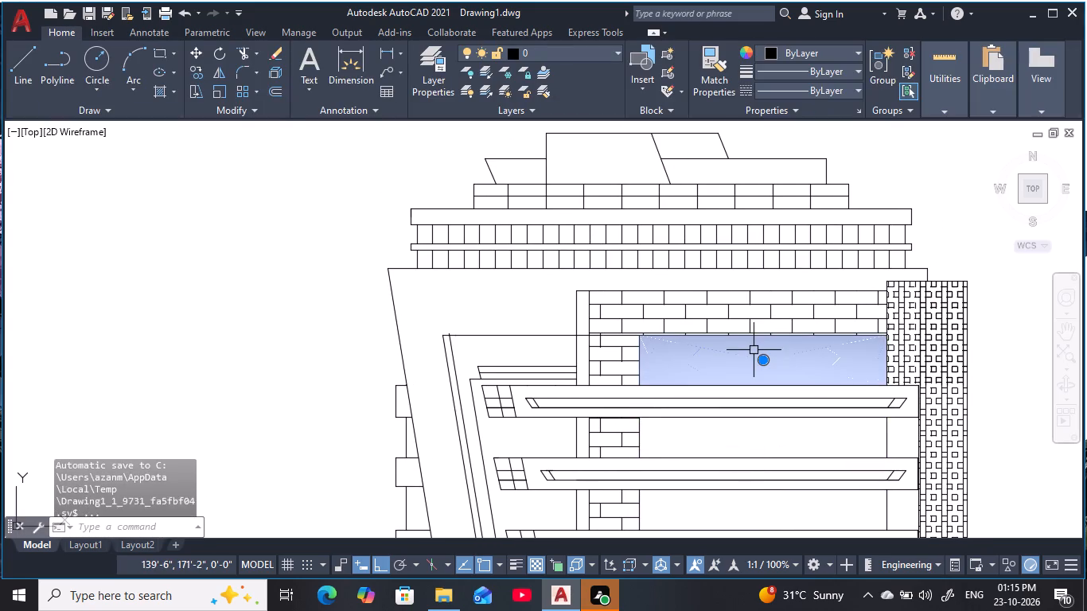
scroll(769, 435, "down", 3)
middle_click_drag(772, 439, 698, 289)
scroll(694, 321, "down", 1)
middle_click_drag(694, 325, 731, 302)
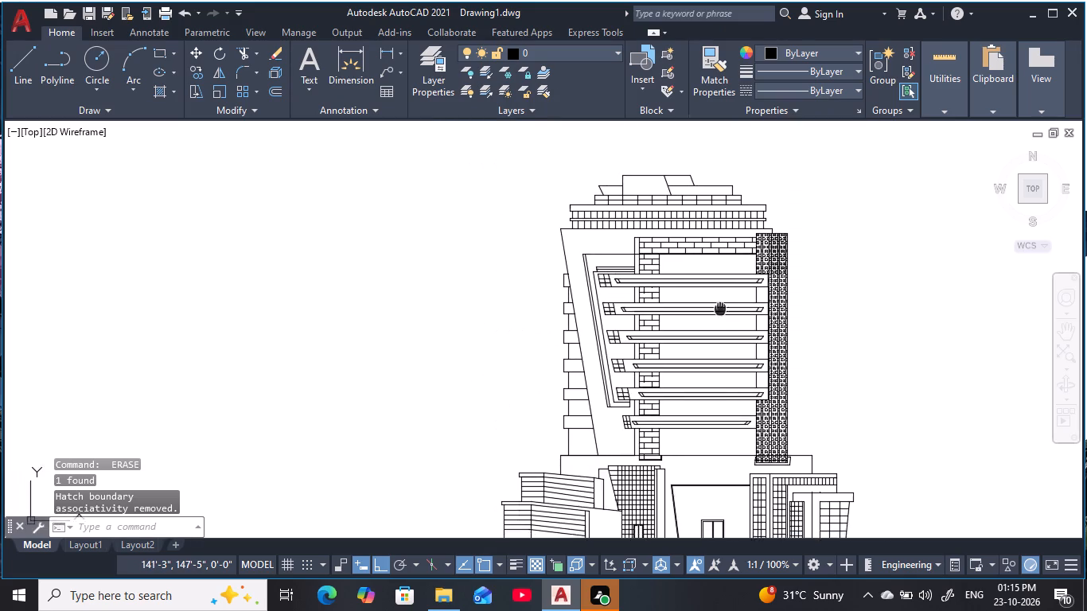
middle_click_drag(731, 302, 734, 271)
Query the LOGFILENAME system variable for the drawing's log file.
key("Escape")
key("Escape")
key("Escape")
key("Escape")
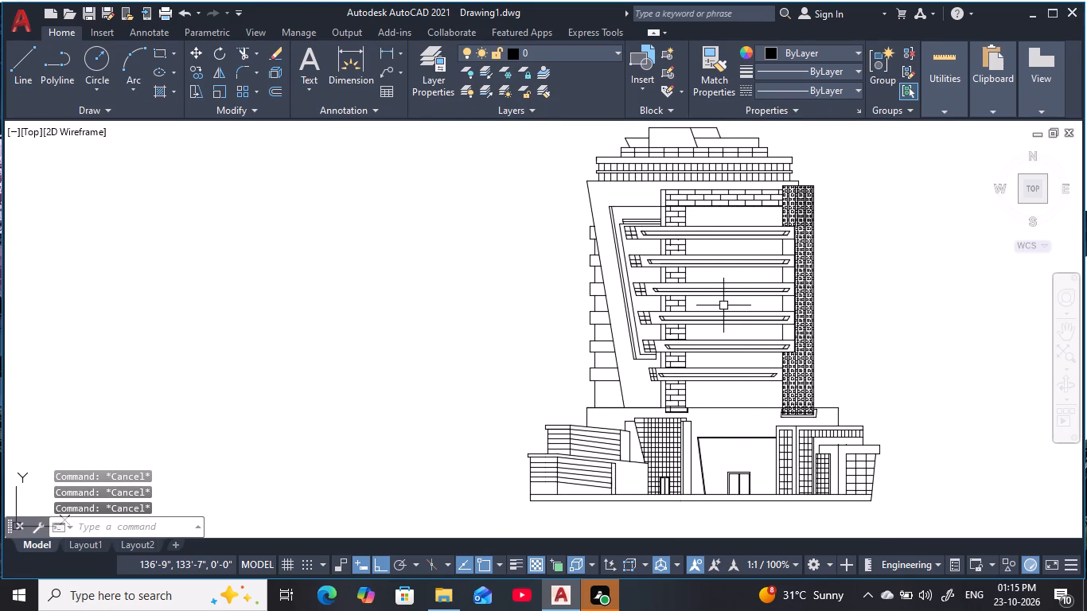
key("l")
key("o")
key("g")
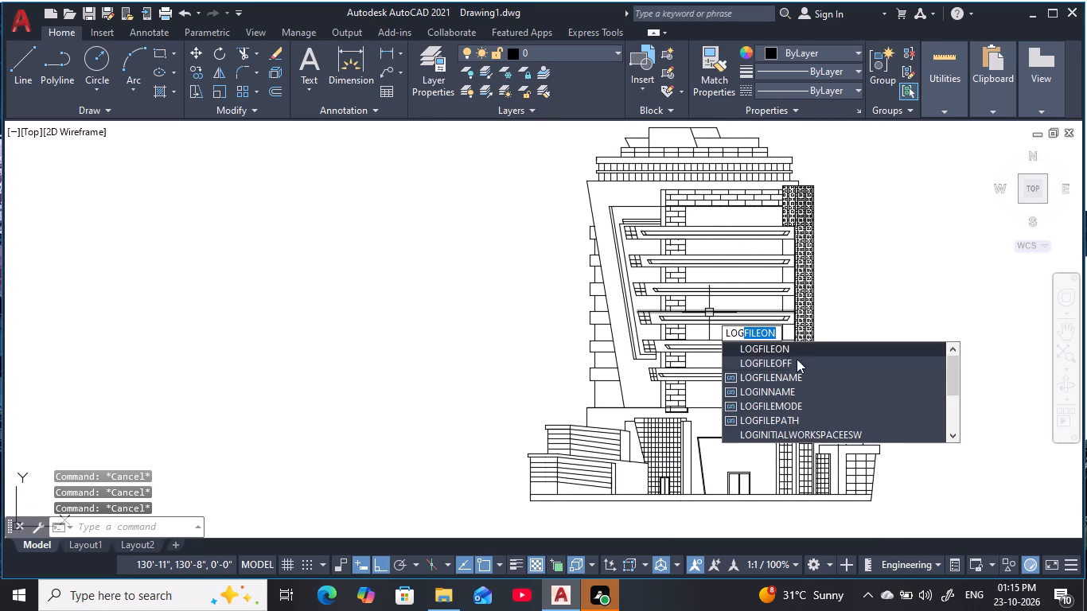
left_click(806, 379)
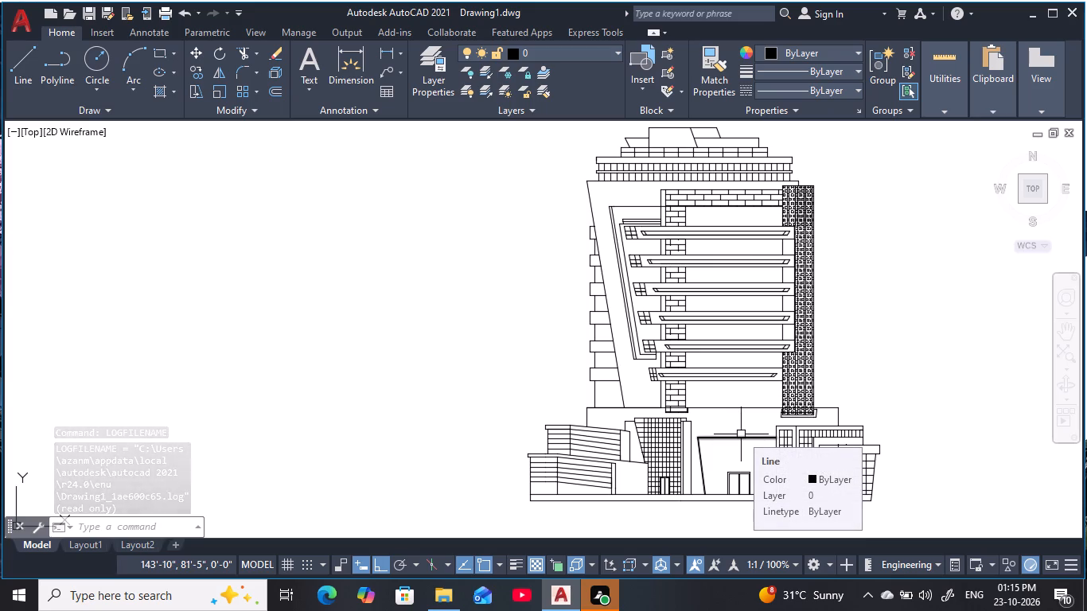
key("Return")
key("Escape")
key("Escape")
key("Escape")
key("Escape")
key("Escape")
key("Escape")
key("Escape")
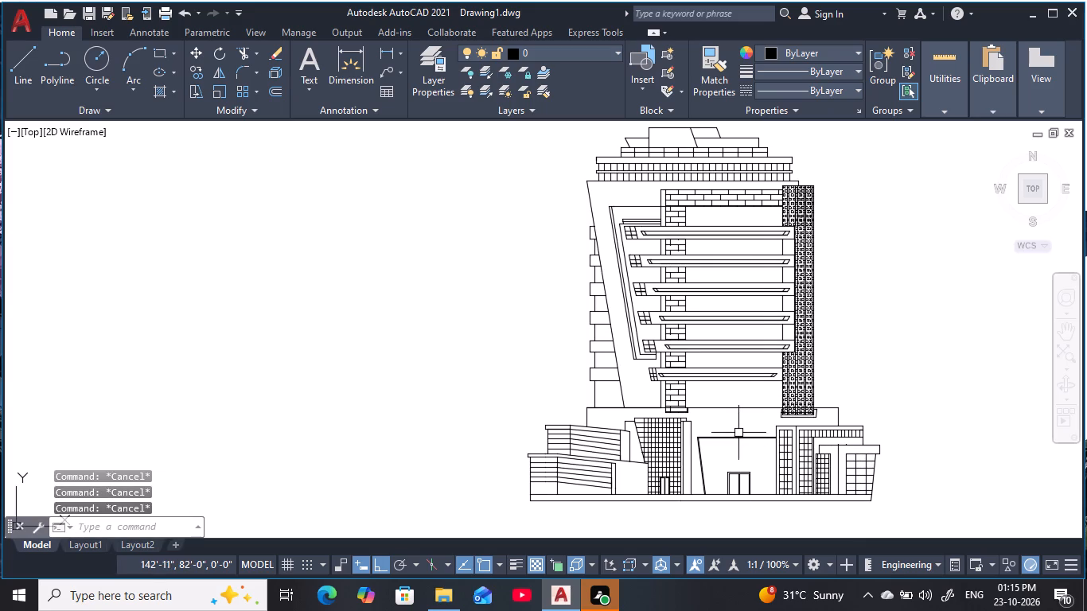
Turn off command logging with LOGFILEOFF.
middle_click_drag(738, 433, 755, 446)
key("Escape")
key("Escape")
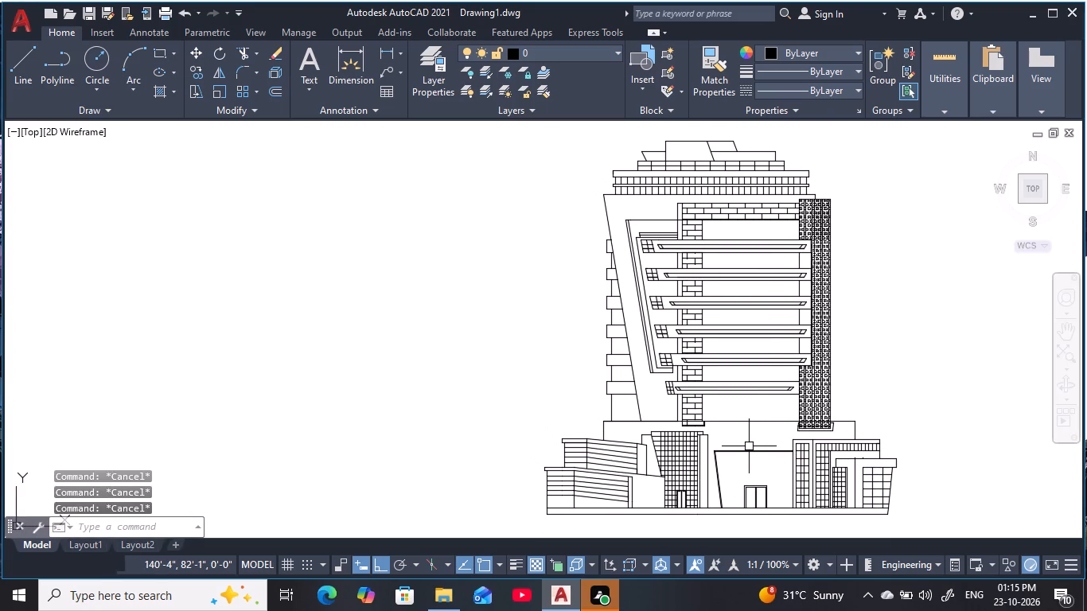
key("l")
key("o")
key("g")
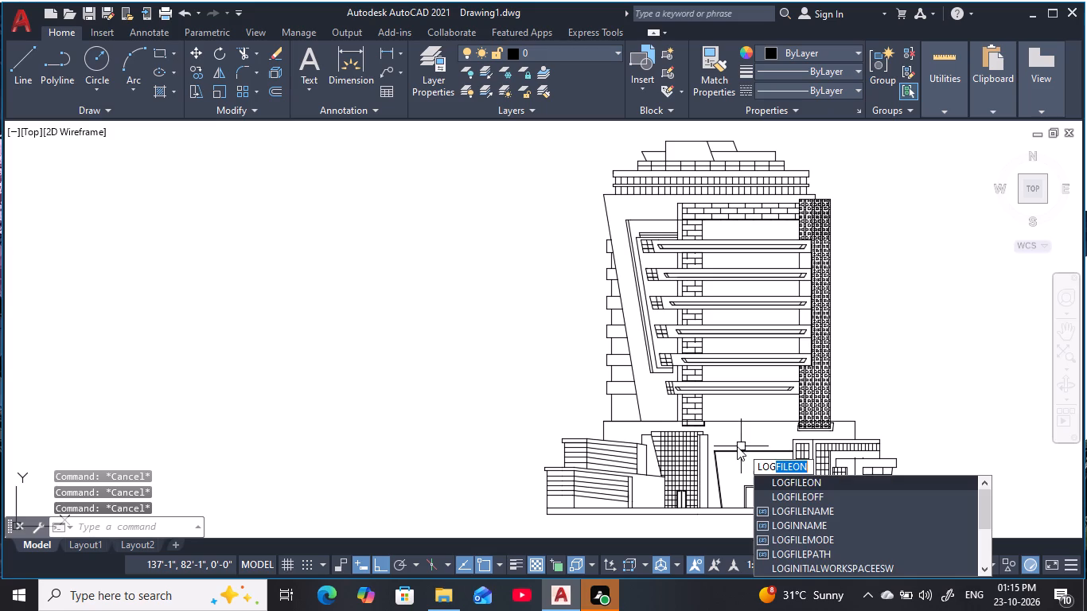
left_click(814, 492)
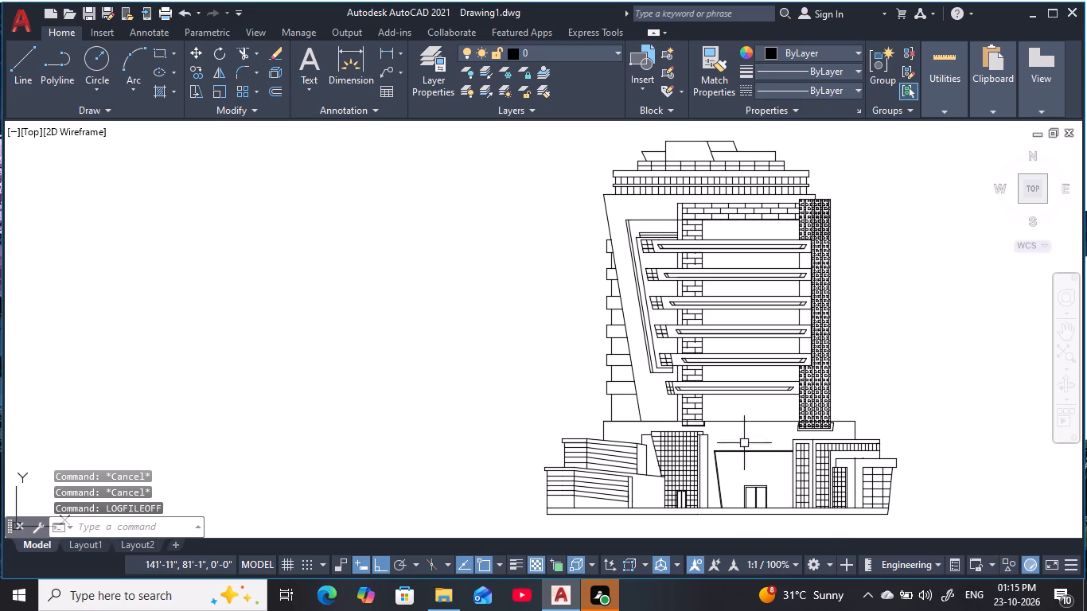
key("Escape")
key("Escape")
key("Escape")
key("Escape")
key("Escape")
key("Escape")
key("Escape")
key("Escape")
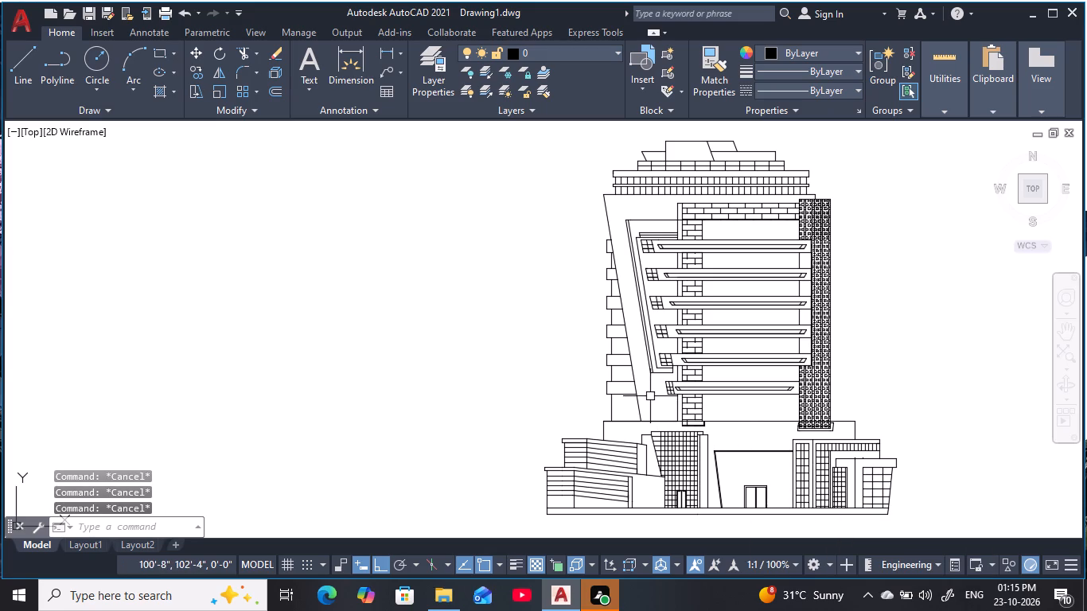
Run LOGFILEOFF once more to make sure command logging is off.
key("Escape")
key("Escape")
key("Escape")
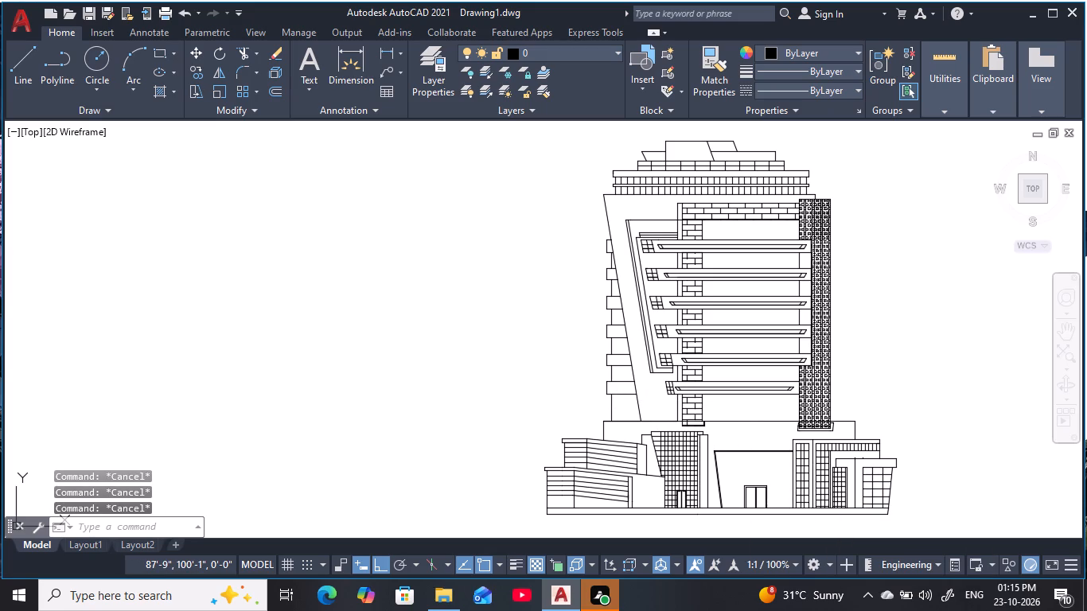
key("l")
type("og")
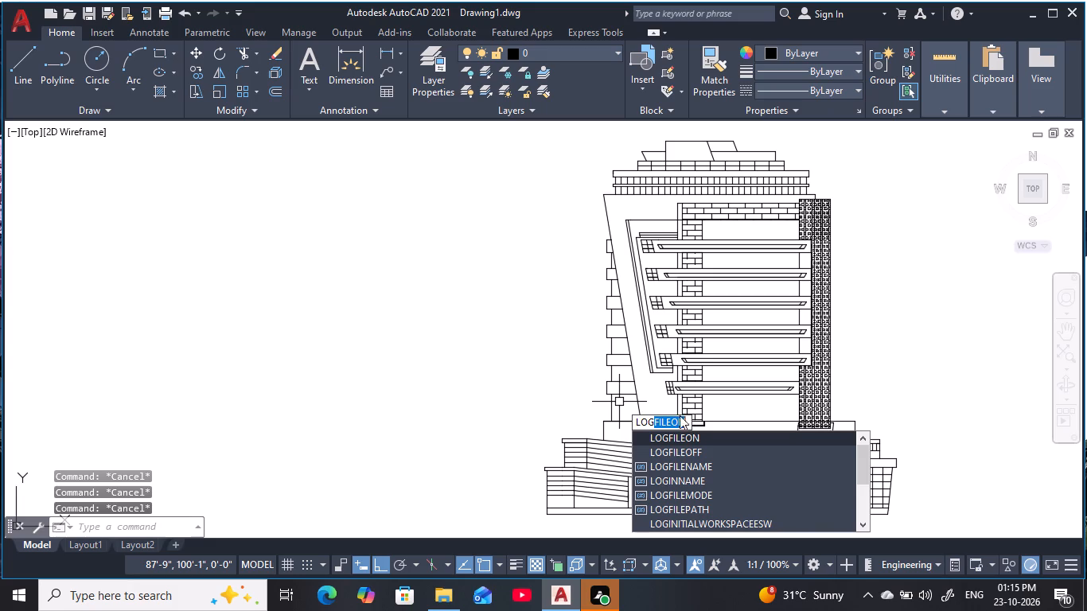
left_click(699, 449)
key("Escape")
key("Escape")
key("Escape")
key("Escape")
key("Escape")
key("Escape")
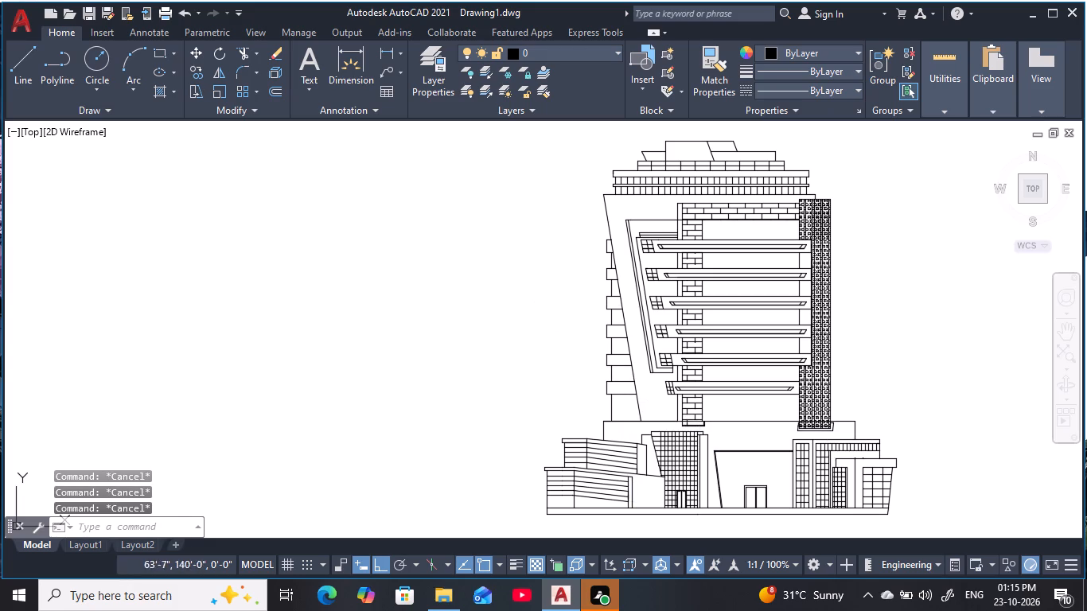
key("Escape")
key("Escape")
Save the drawing in Documents as "multi storey elevation" in AutoCAD 2018 Drawing format.
key("ctrl+s")
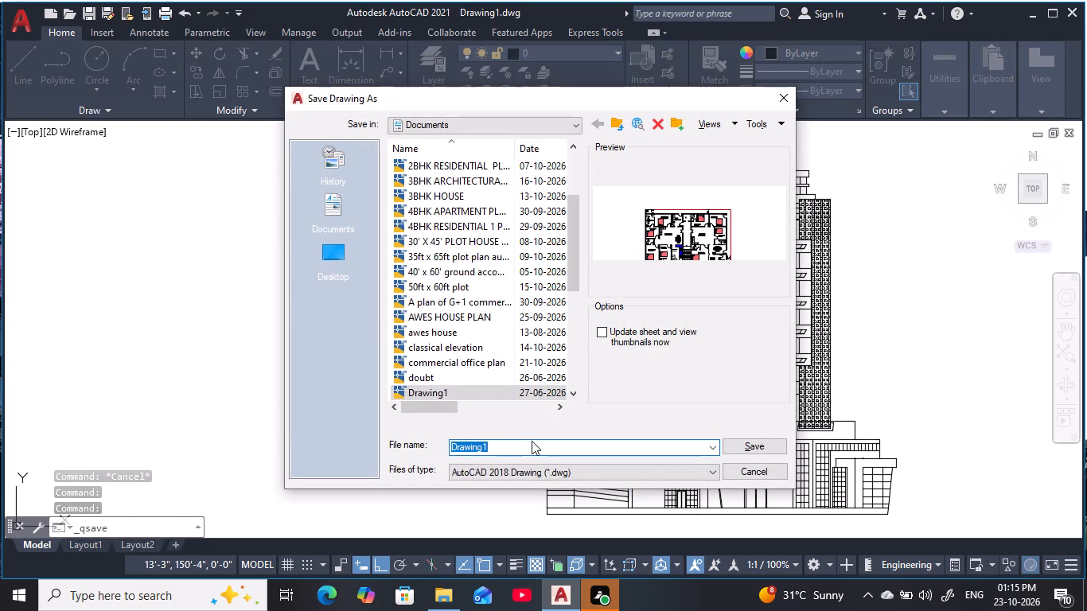
key("BackSpace")
type("mul")
type("ti")
key("space")
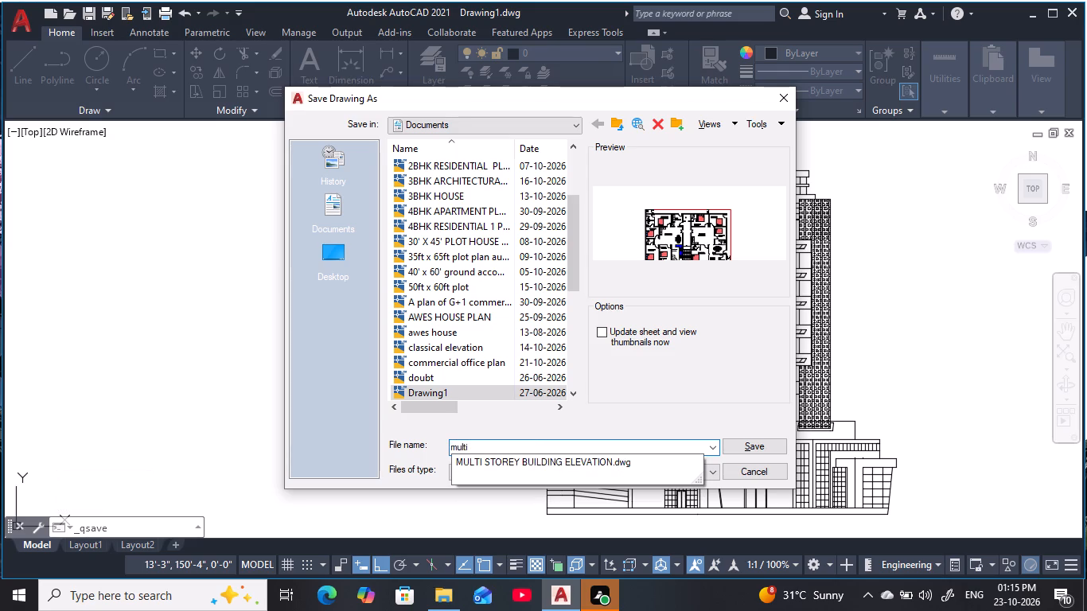
type("storey")
key("space")
type("ele")
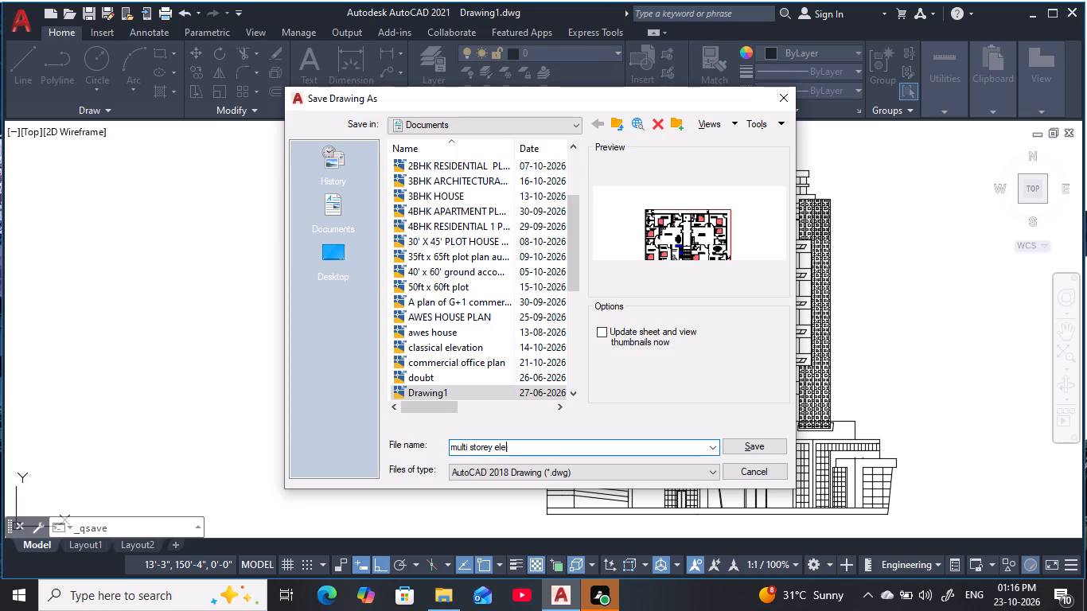
type("vation")
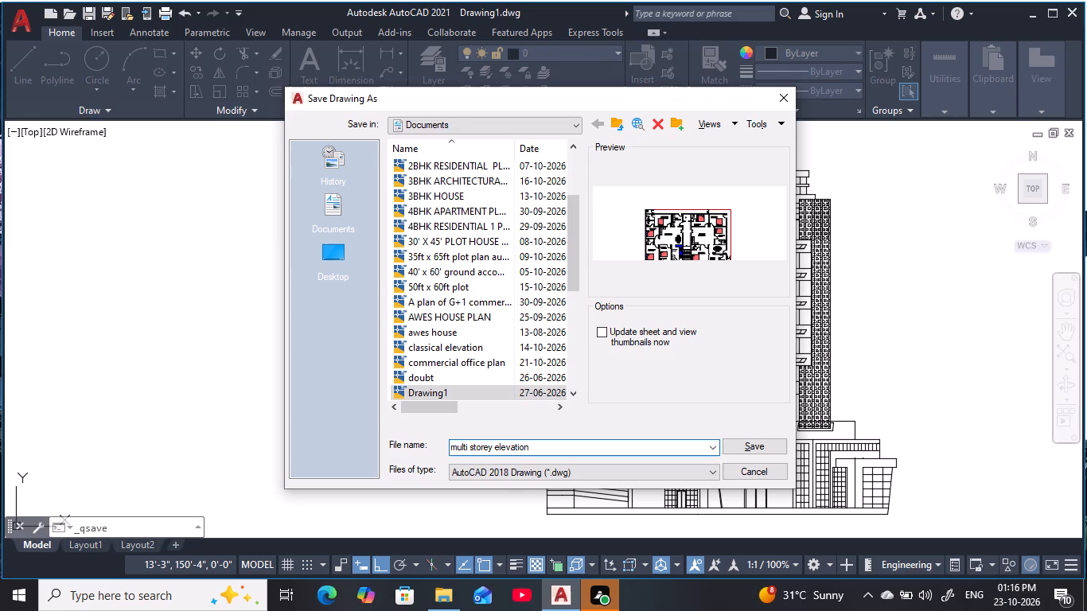
left_click(776, 446)
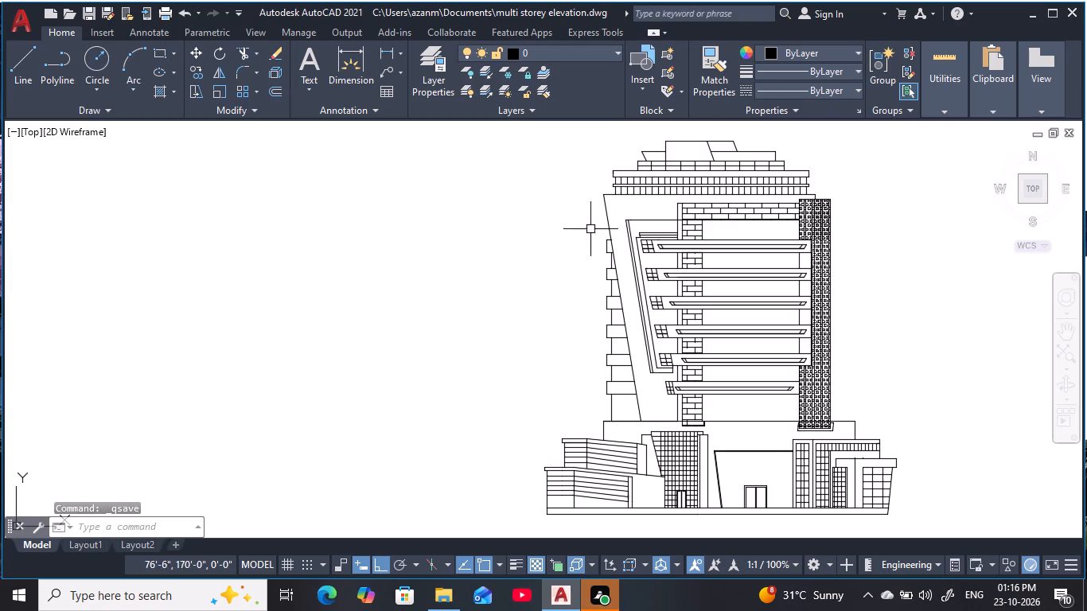
key("Escape")
key("Escape")
key("Escape")
key("Escape")
Start a plot of the model and set the plotter to DWG To PDF.pc3.
left_click(166, 17)
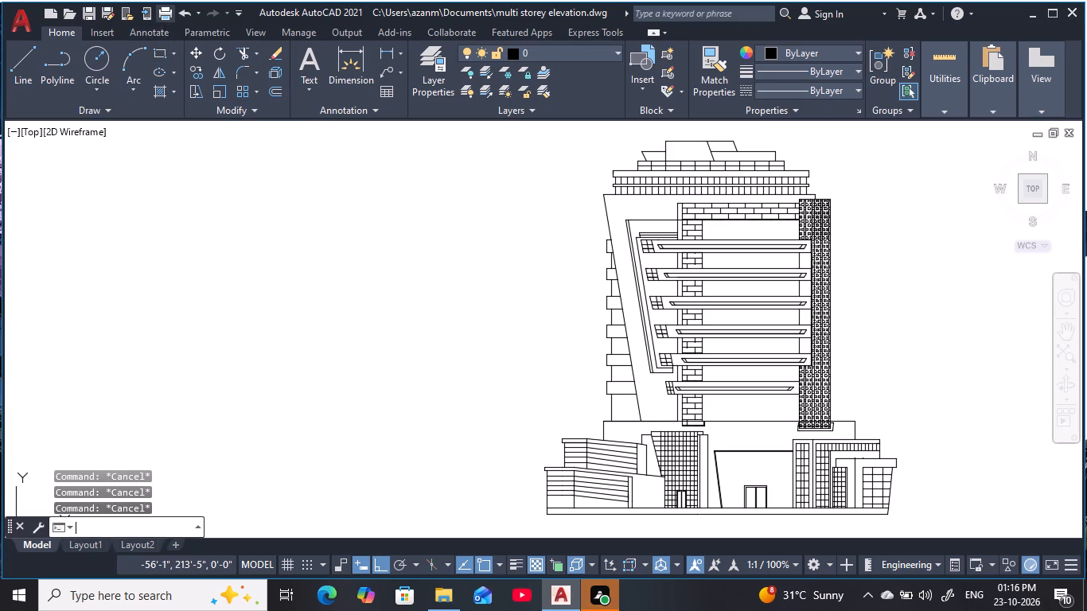
left_click(438, 169)
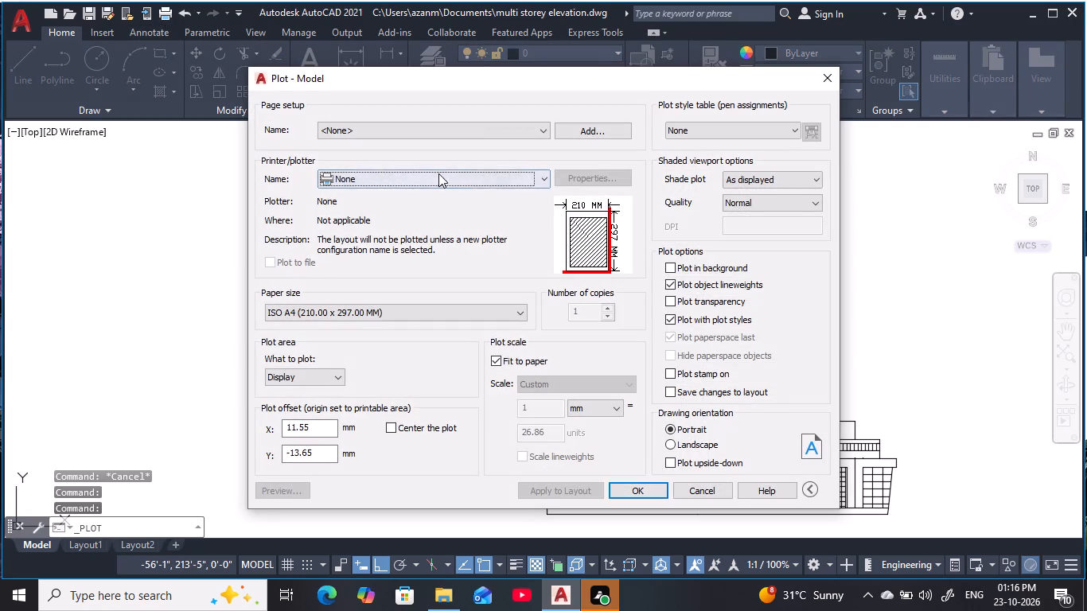
left_click(442, 179)
left_click(401, 383)
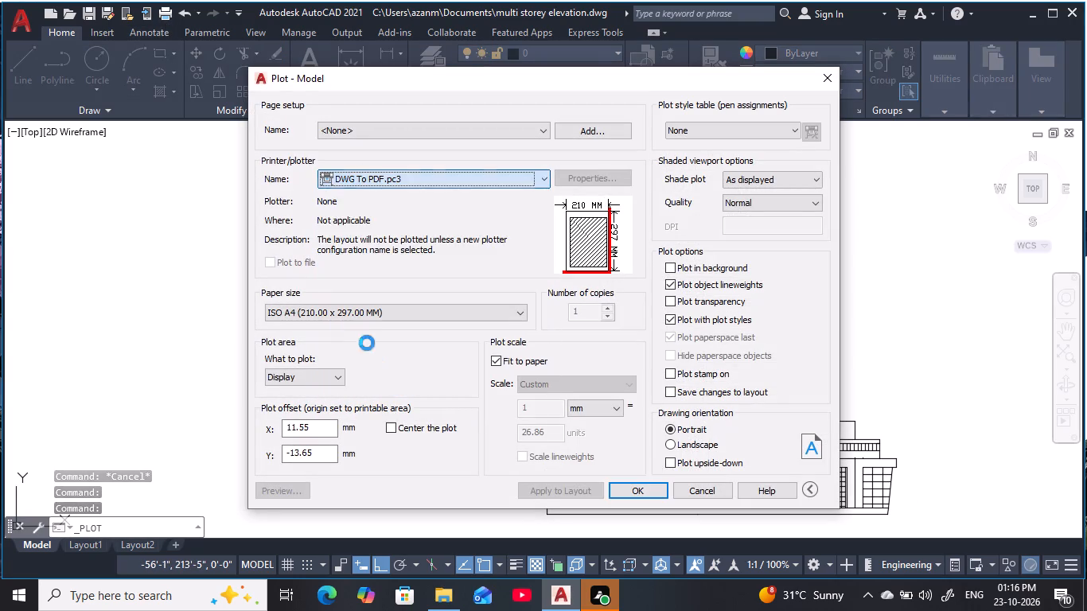
Set the plot area to a window enclosing the whole building elevation.
left_click(329, 382)
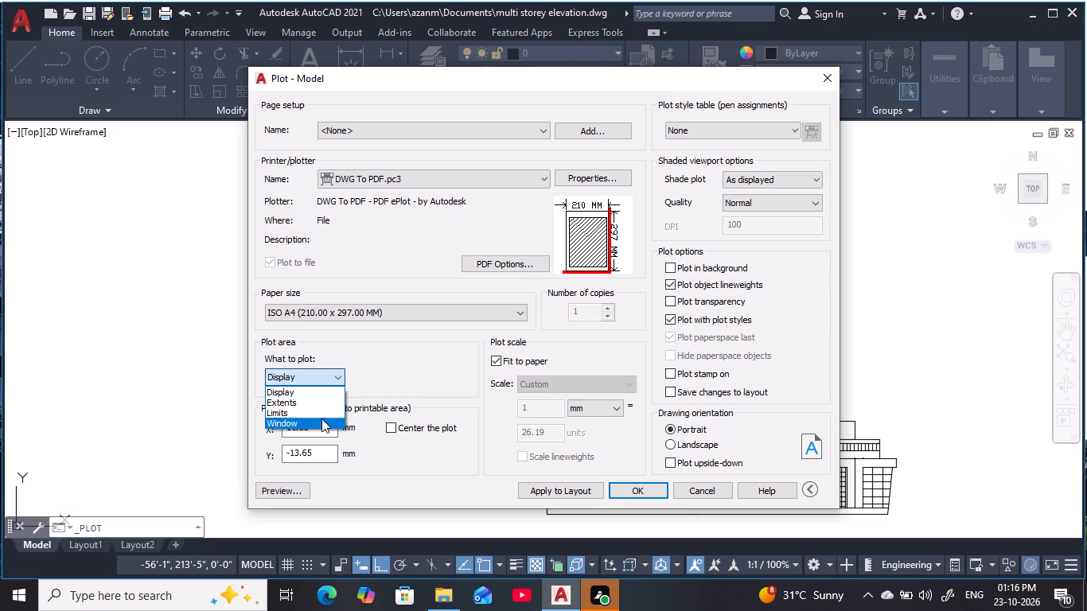
left_click(321, 418)
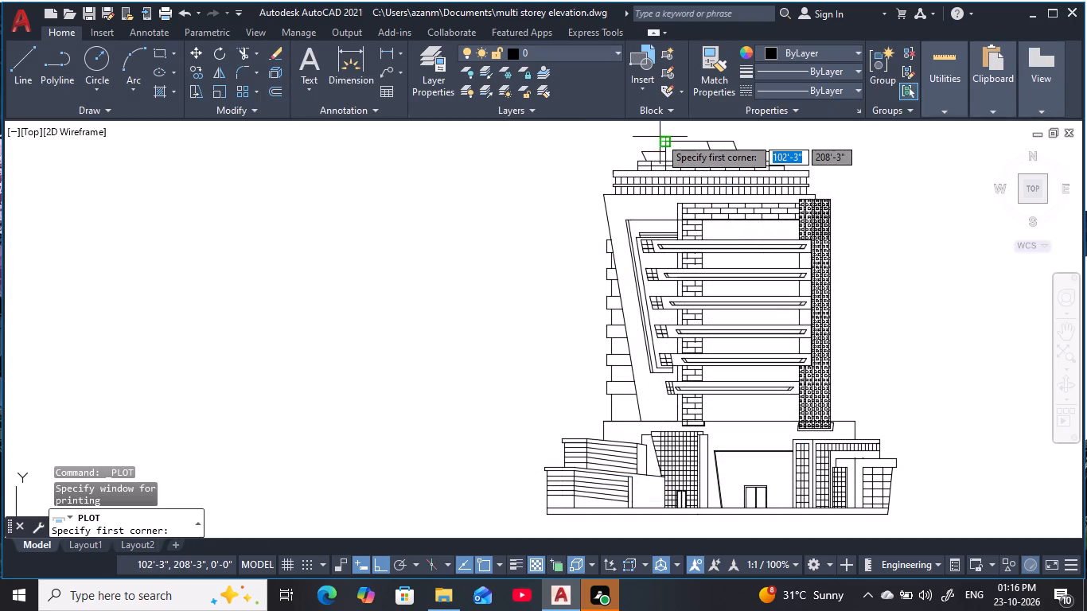
left_click(541, 128)
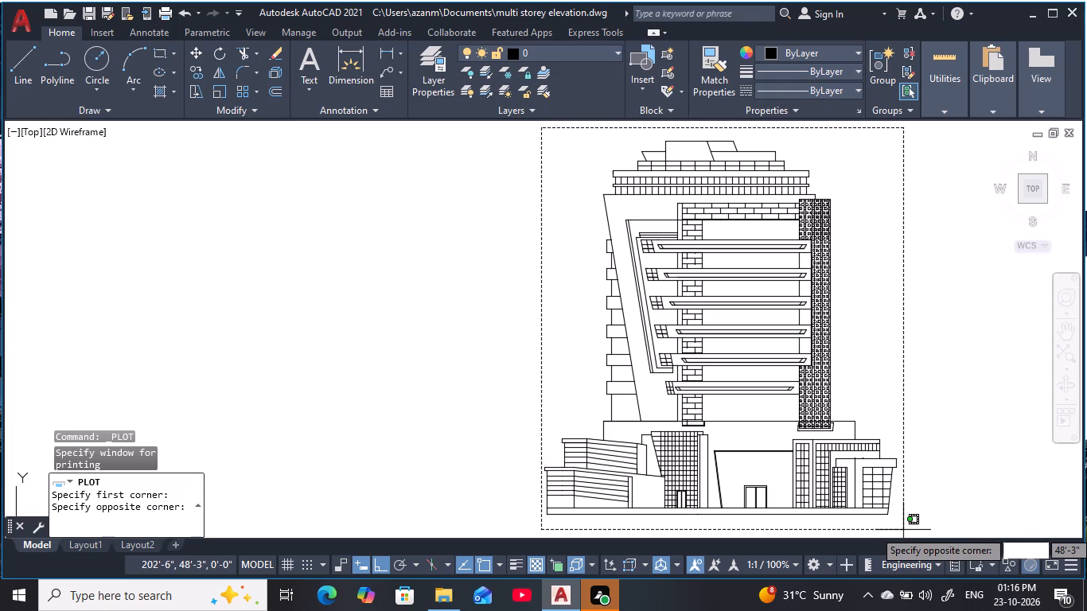
left_click(907, 530)
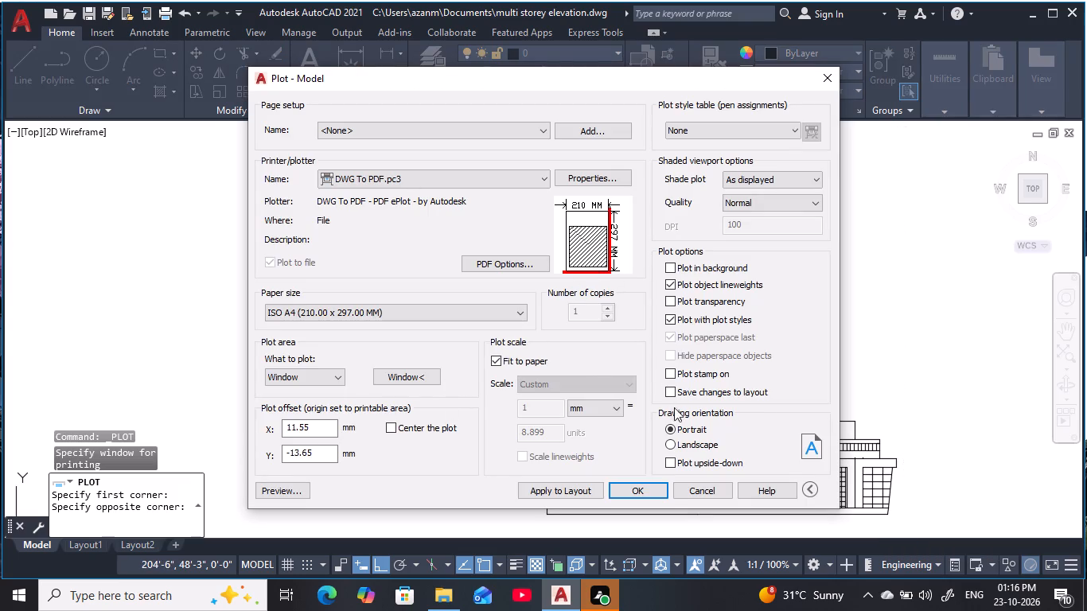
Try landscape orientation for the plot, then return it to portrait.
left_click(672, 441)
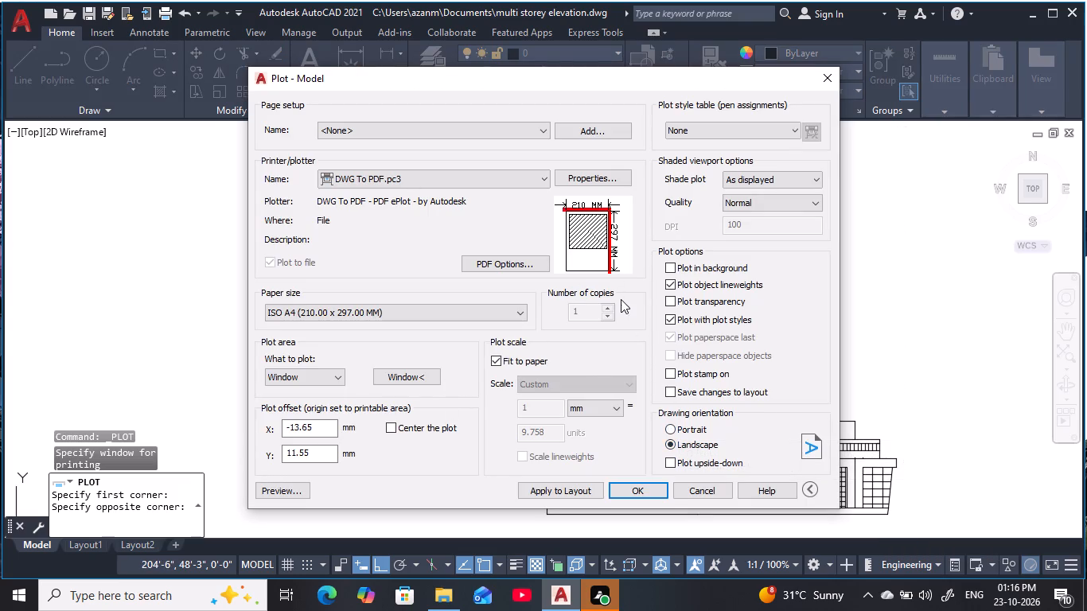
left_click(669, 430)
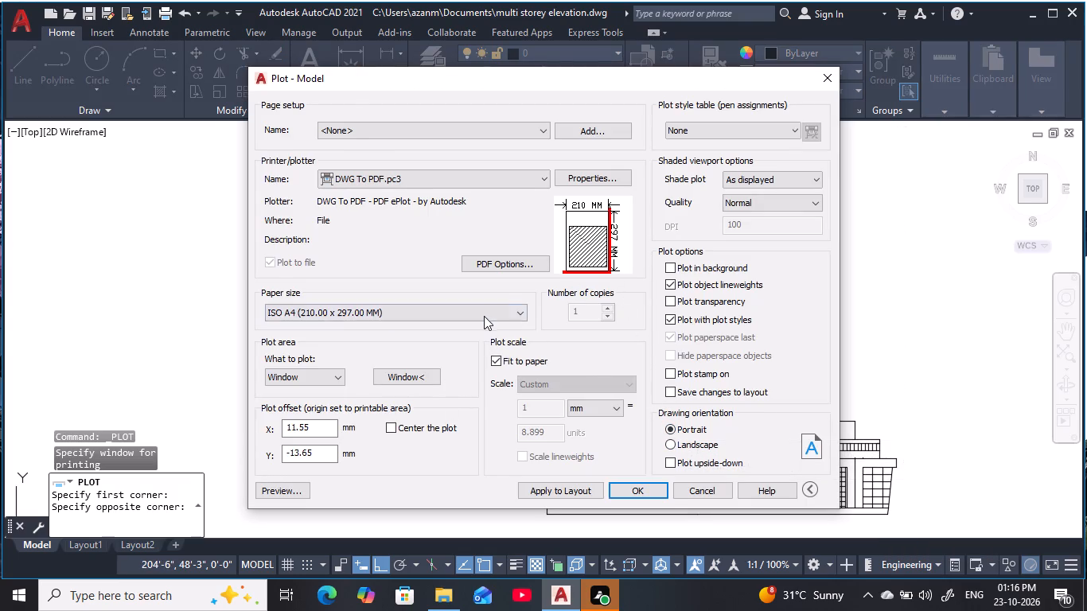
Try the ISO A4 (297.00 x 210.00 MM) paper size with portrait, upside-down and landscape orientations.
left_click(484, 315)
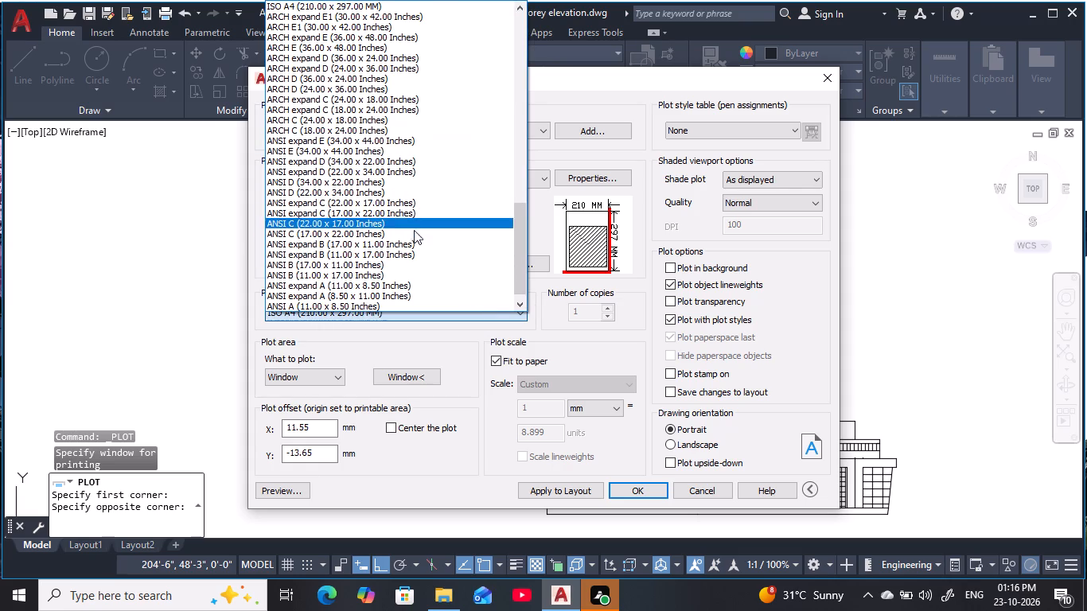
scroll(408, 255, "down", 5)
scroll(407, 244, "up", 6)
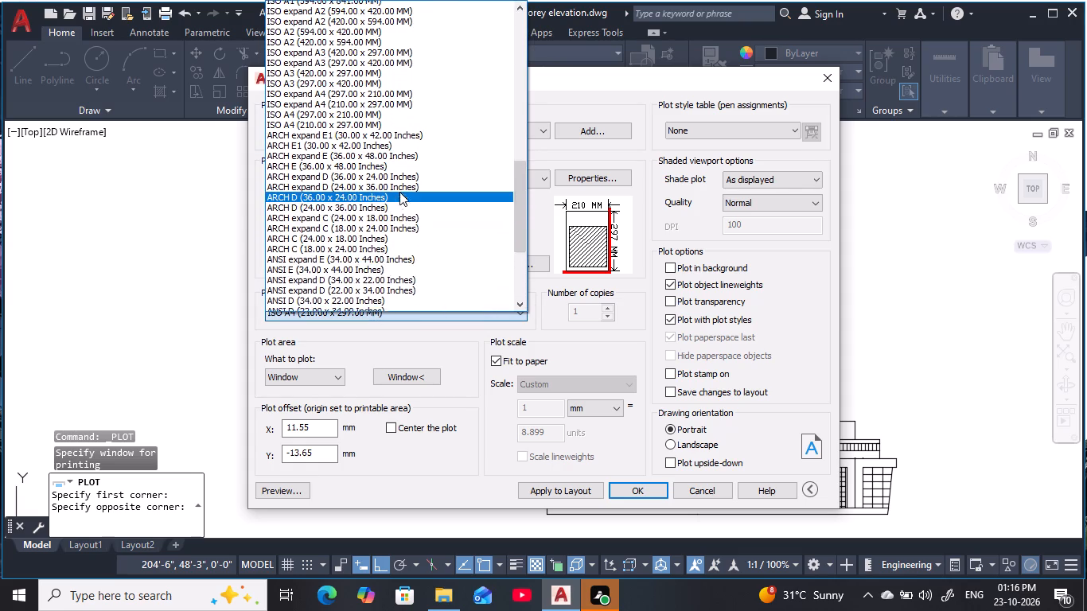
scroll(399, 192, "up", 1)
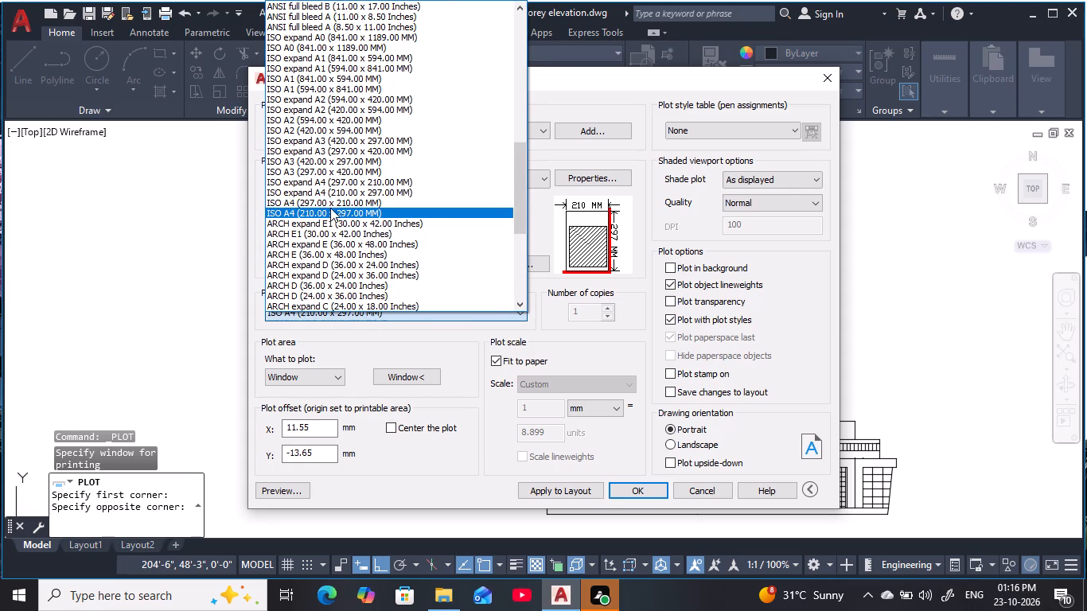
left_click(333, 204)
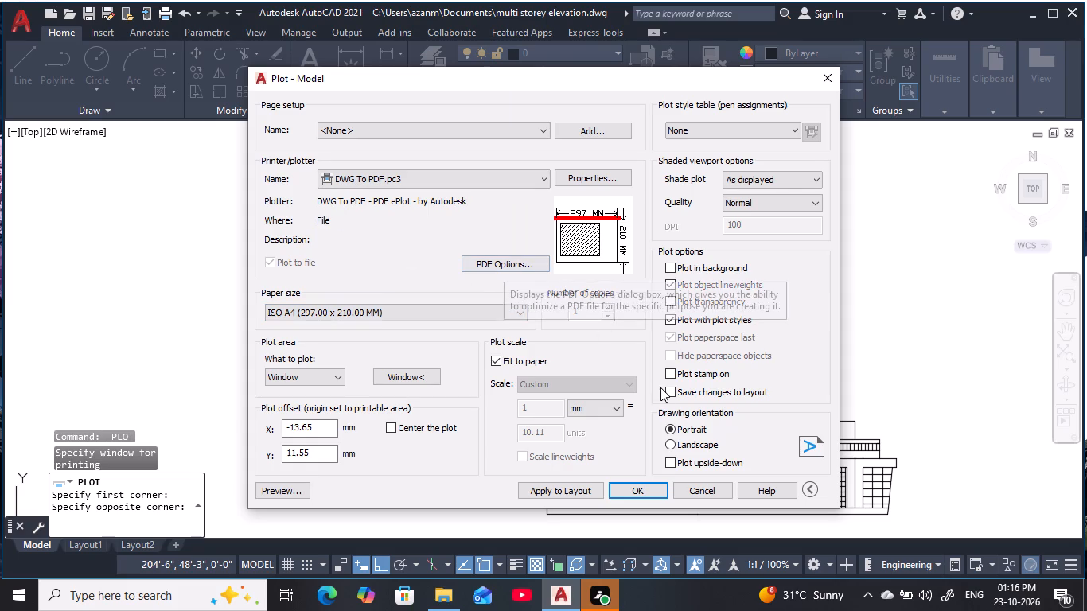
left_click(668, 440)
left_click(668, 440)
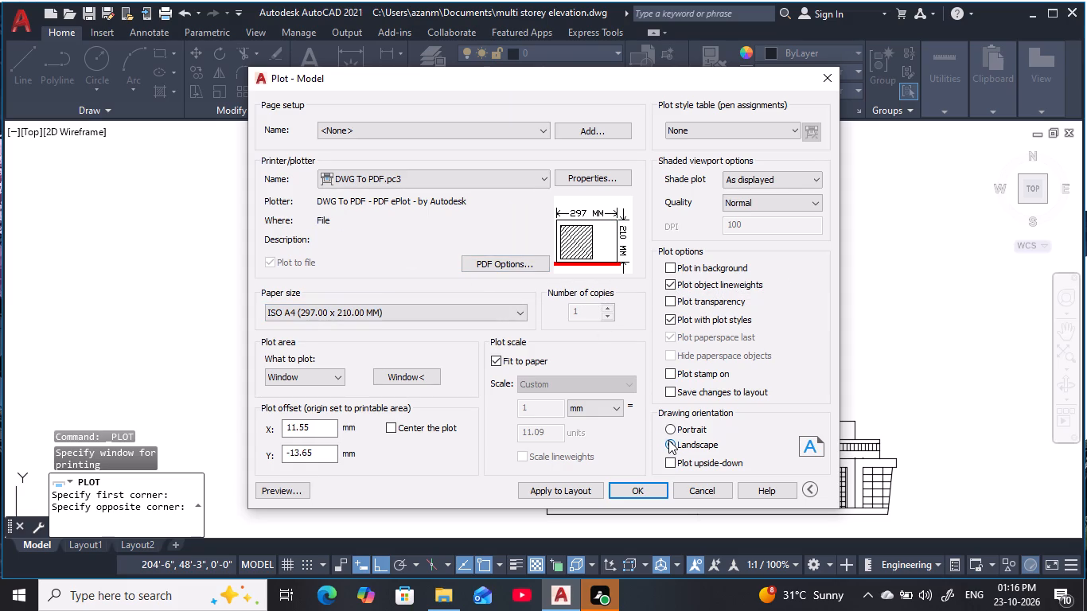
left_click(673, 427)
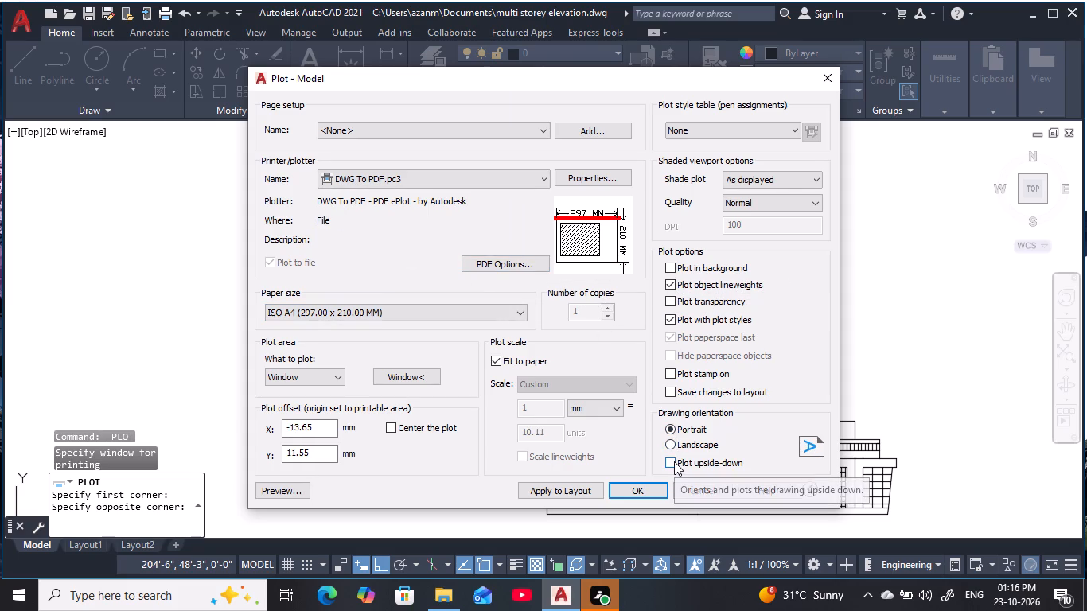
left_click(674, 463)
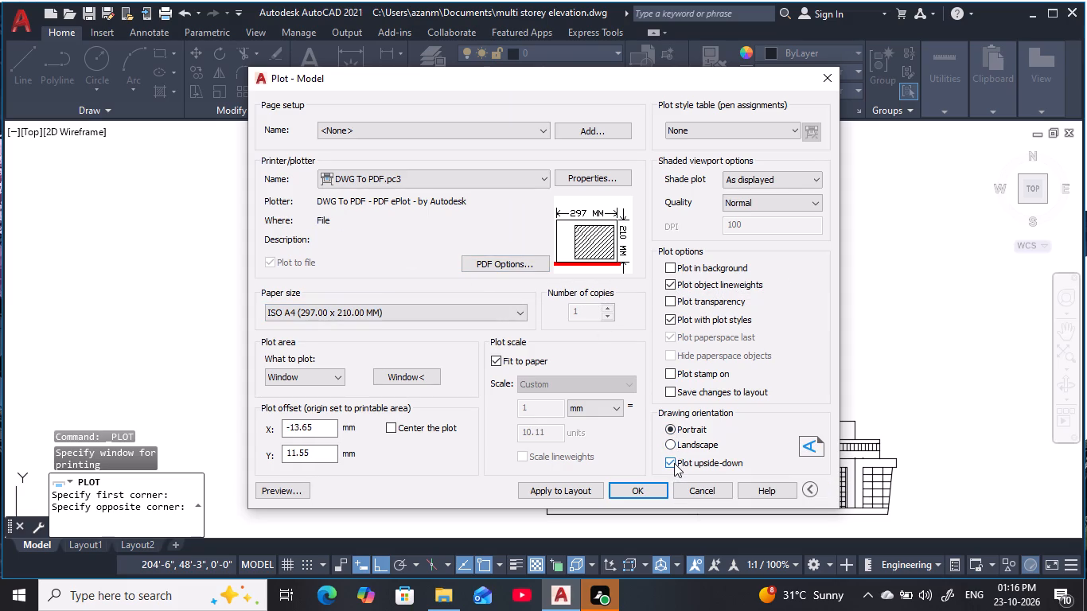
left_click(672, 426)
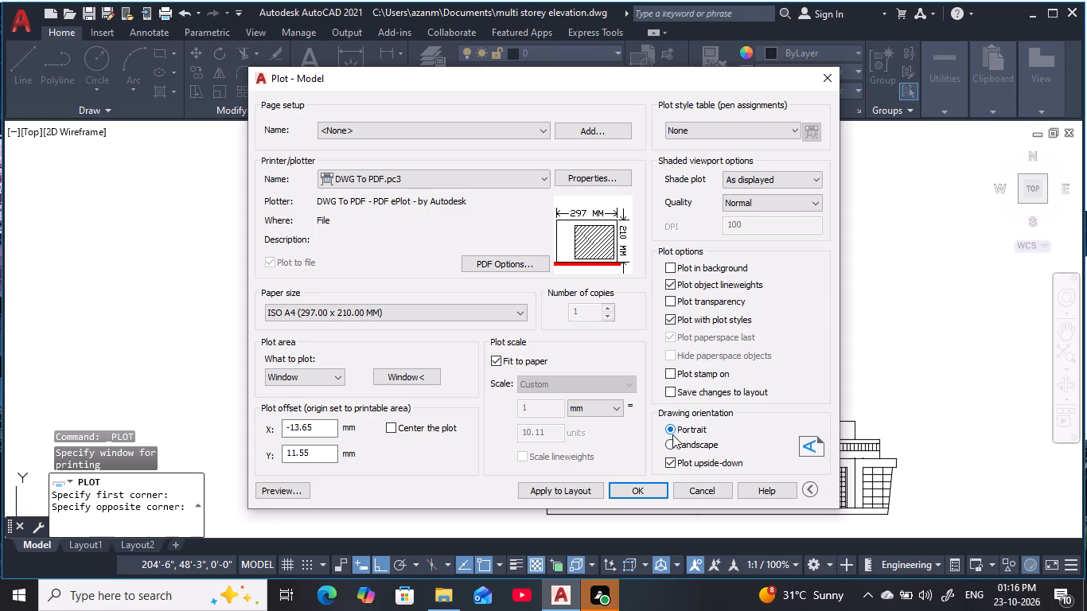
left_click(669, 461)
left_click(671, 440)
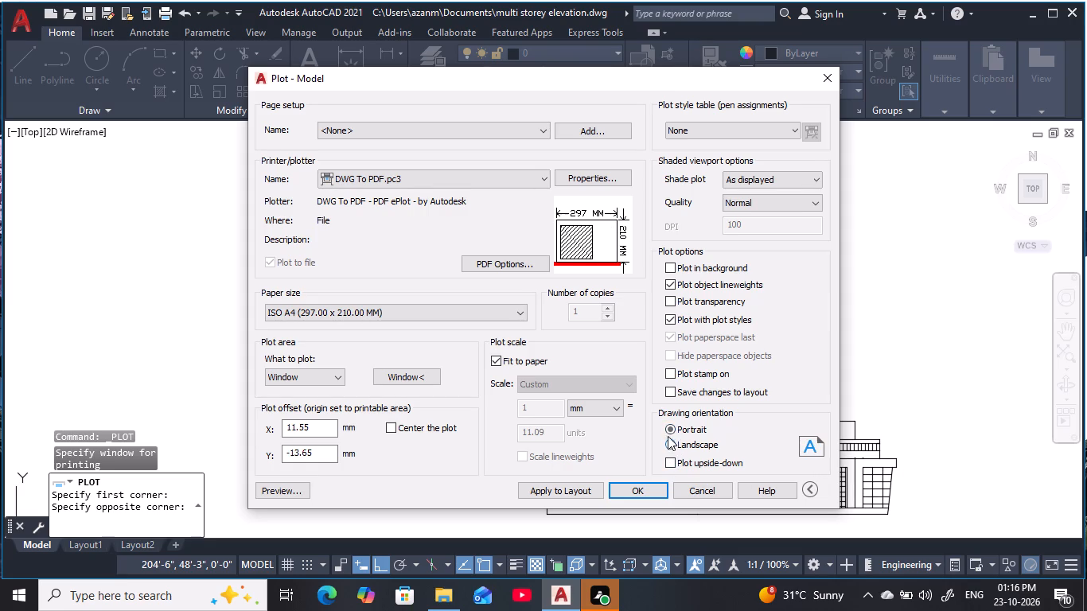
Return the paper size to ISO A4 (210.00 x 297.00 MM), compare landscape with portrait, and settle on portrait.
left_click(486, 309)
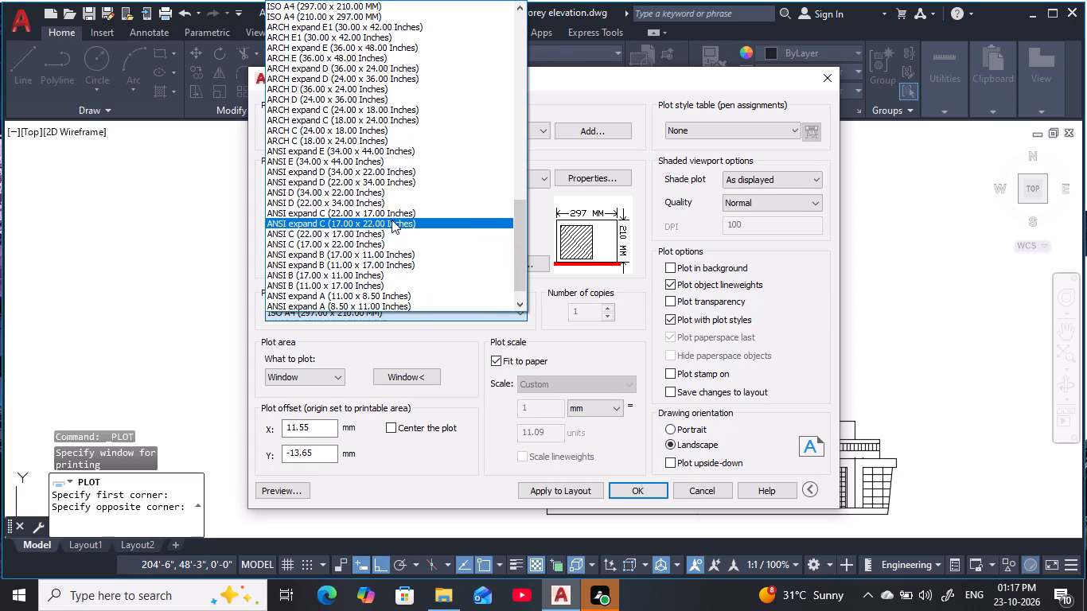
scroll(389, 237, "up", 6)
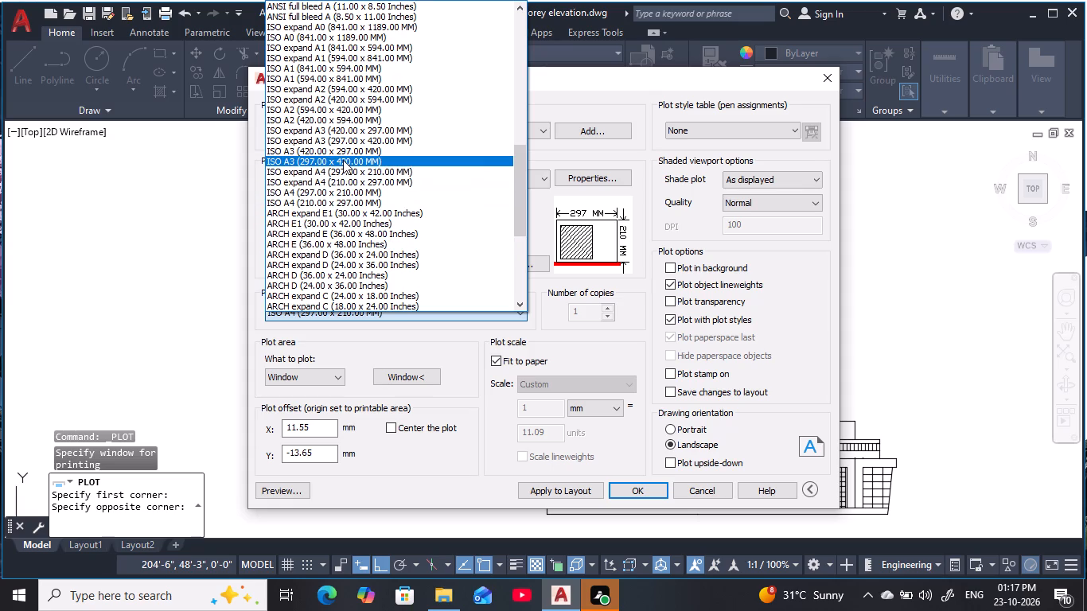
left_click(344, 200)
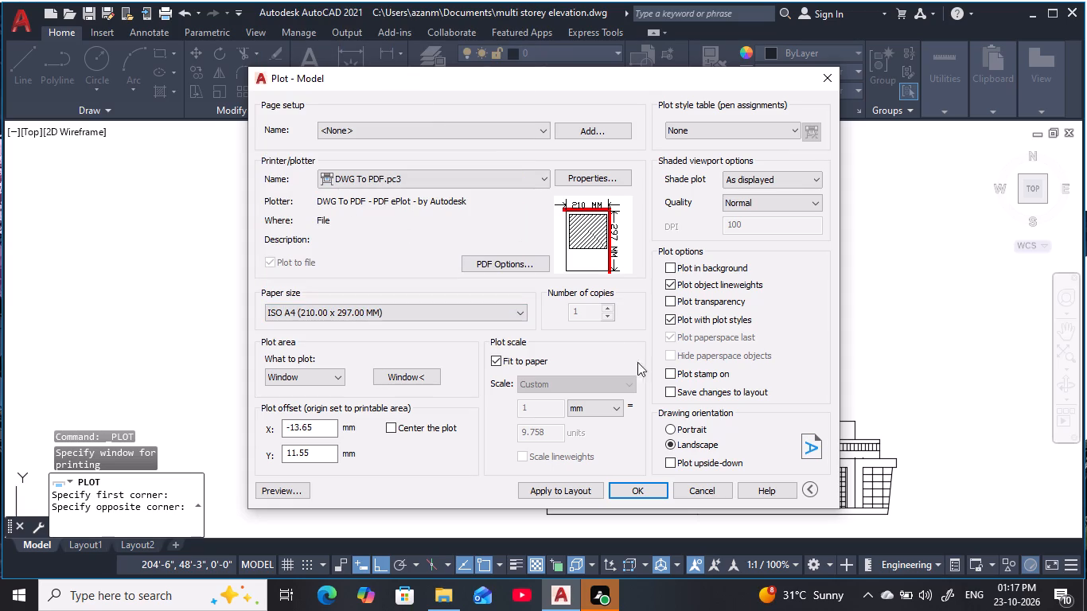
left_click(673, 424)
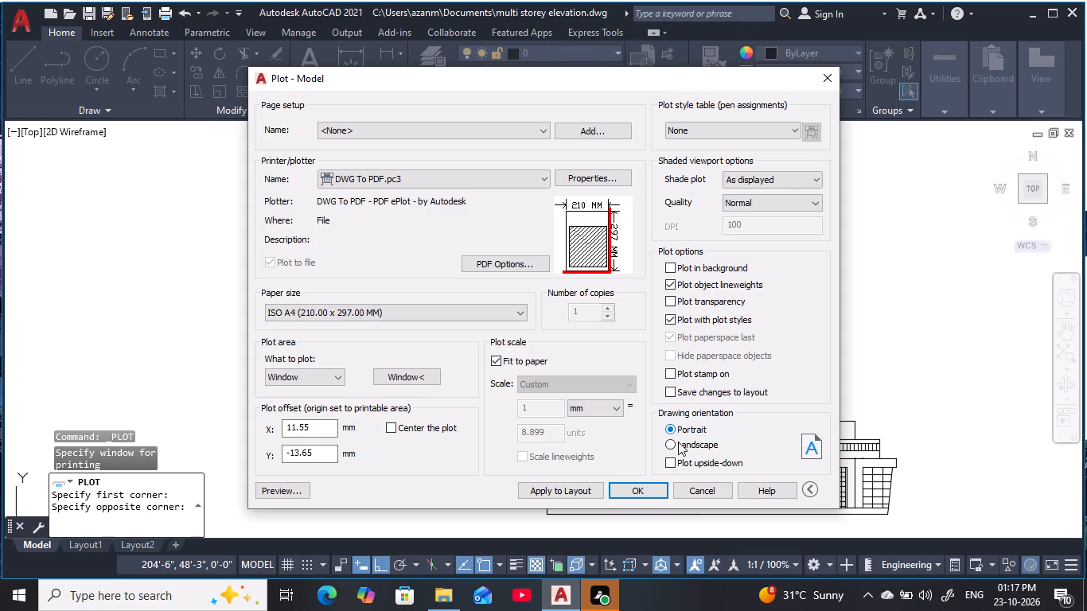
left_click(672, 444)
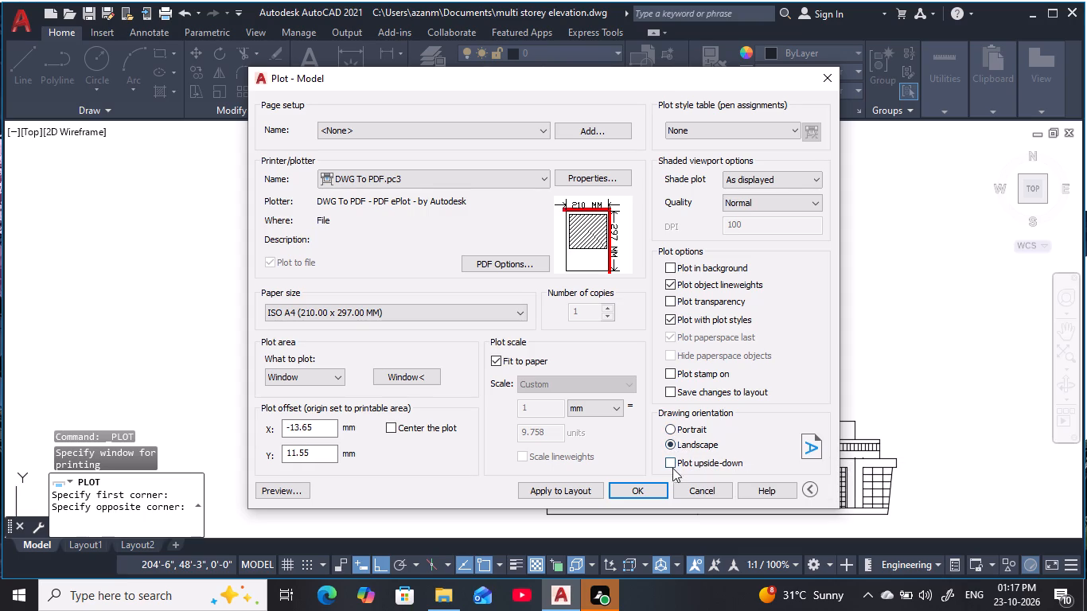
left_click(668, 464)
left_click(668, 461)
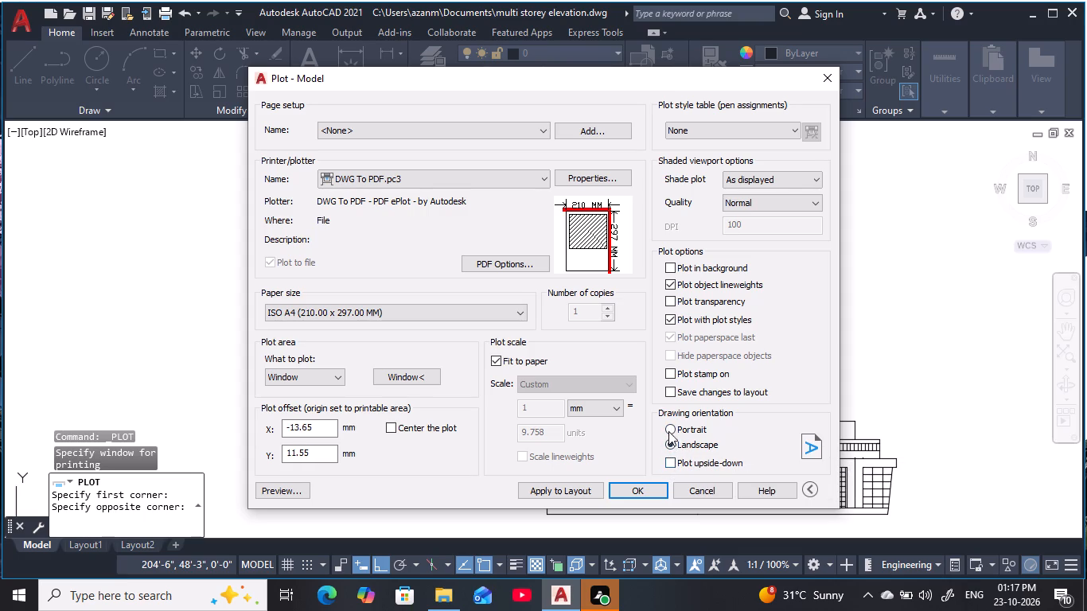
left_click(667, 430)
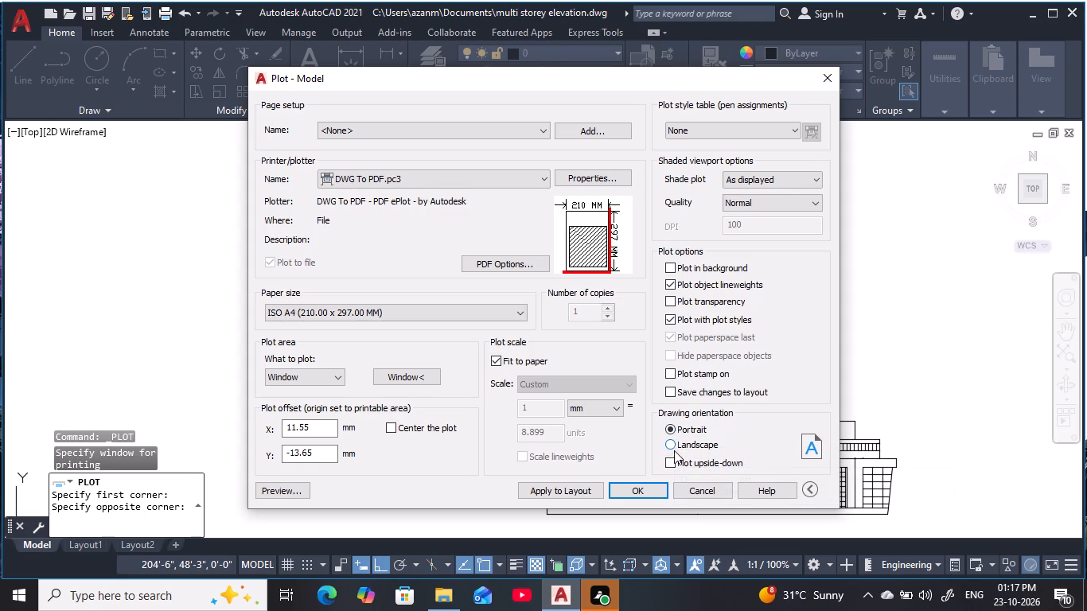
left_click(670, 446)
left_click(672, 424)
Center the plot on the sheet and plot it to Documents as "multi storey elevation-Model.pdf".
left_click(392, 425)
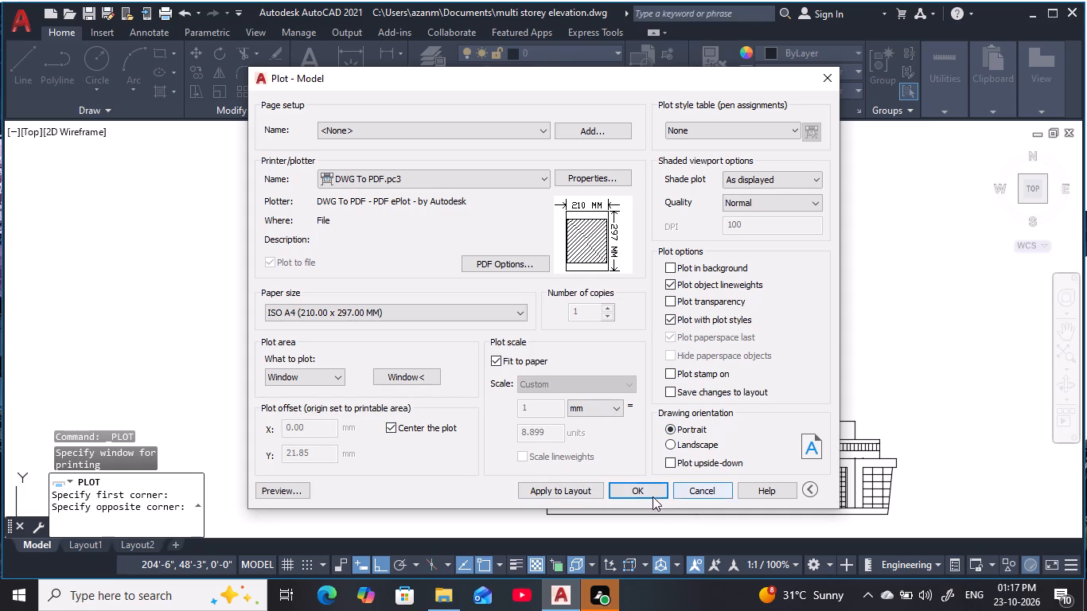
left_click(651, 491)
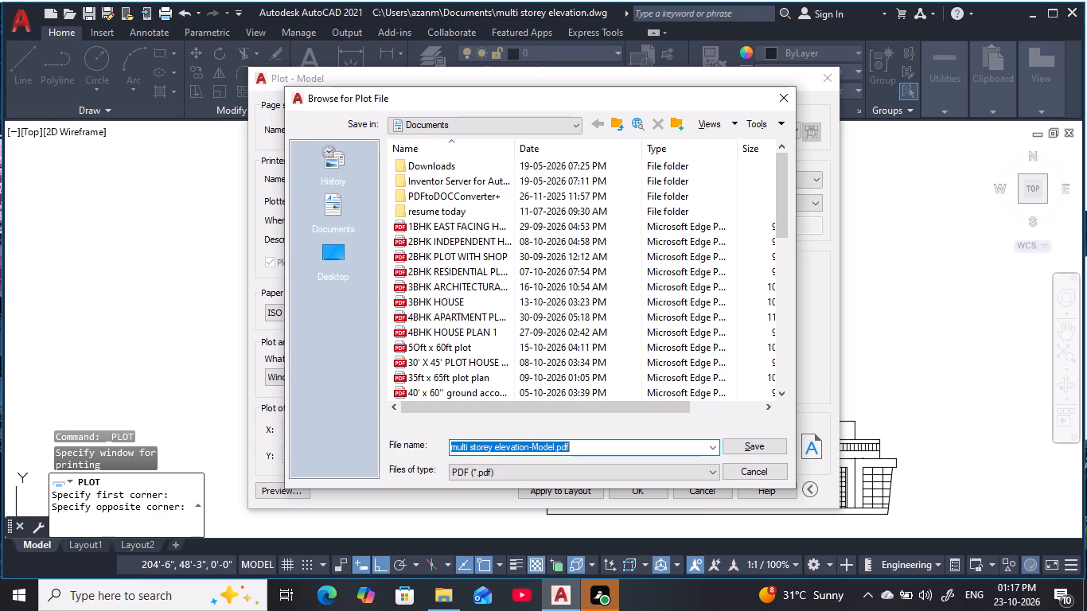
key("Return")
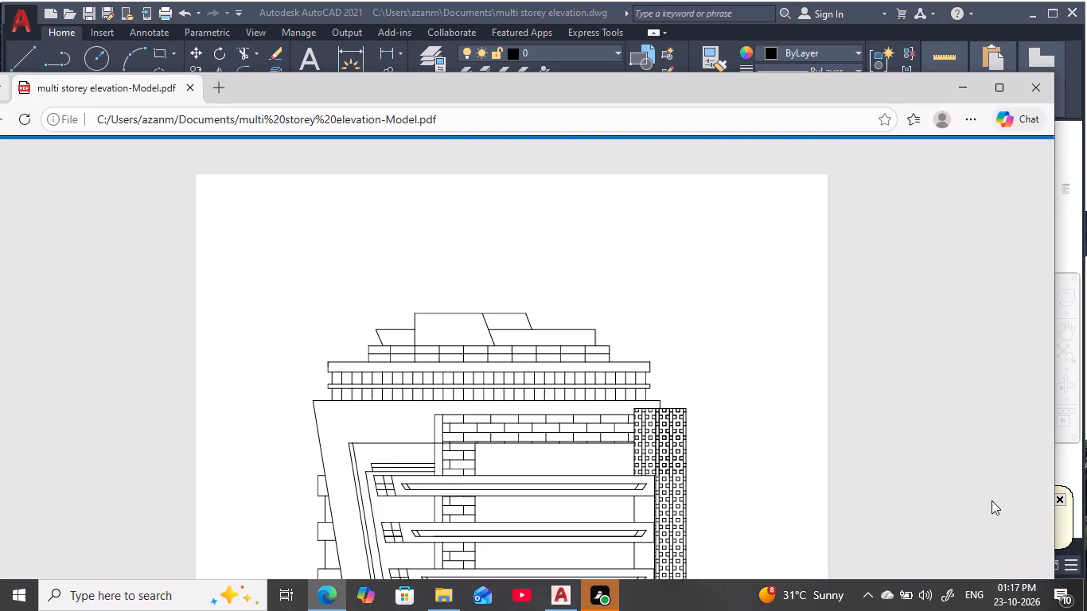
Examine the plotted PDF of the elevation from rooftop to ground floor, and close it.
scroll(708, 457, "down", 3)
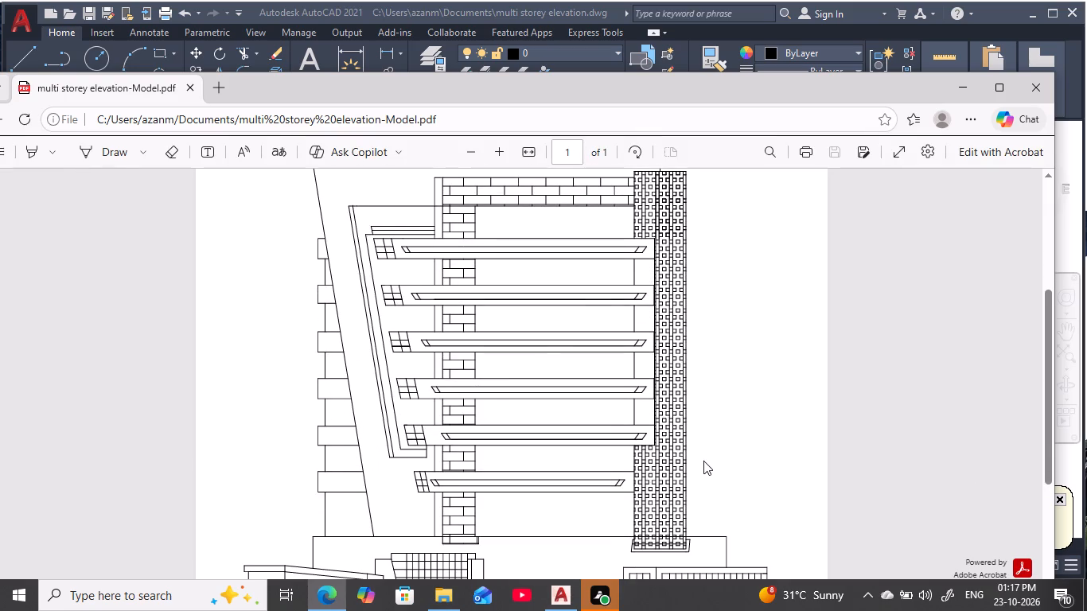
scroll(703, 461, "down", 2)
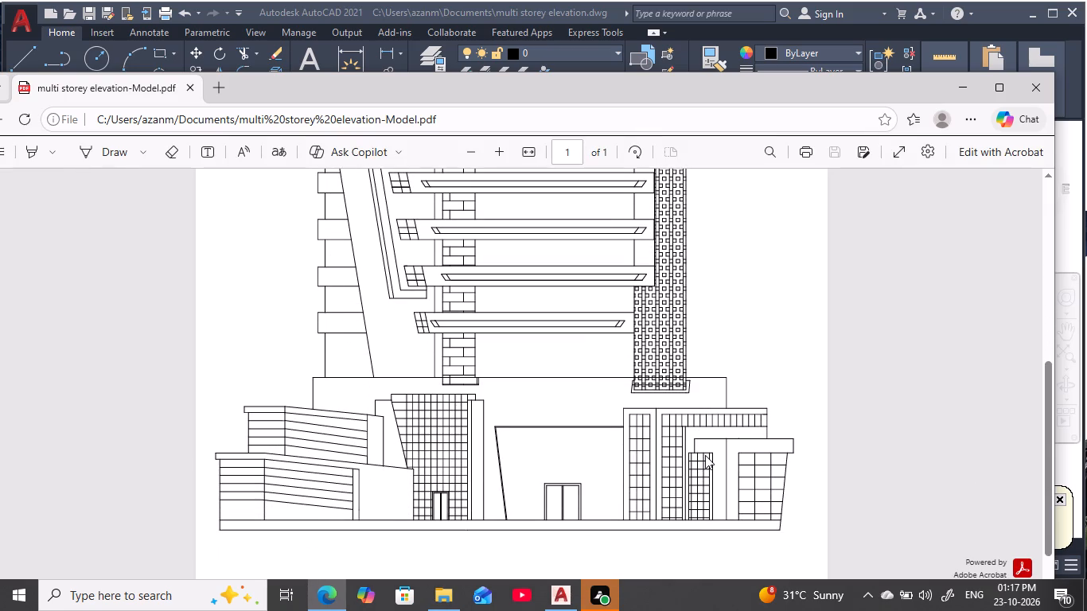
scroll(705, 450, "up", 4)
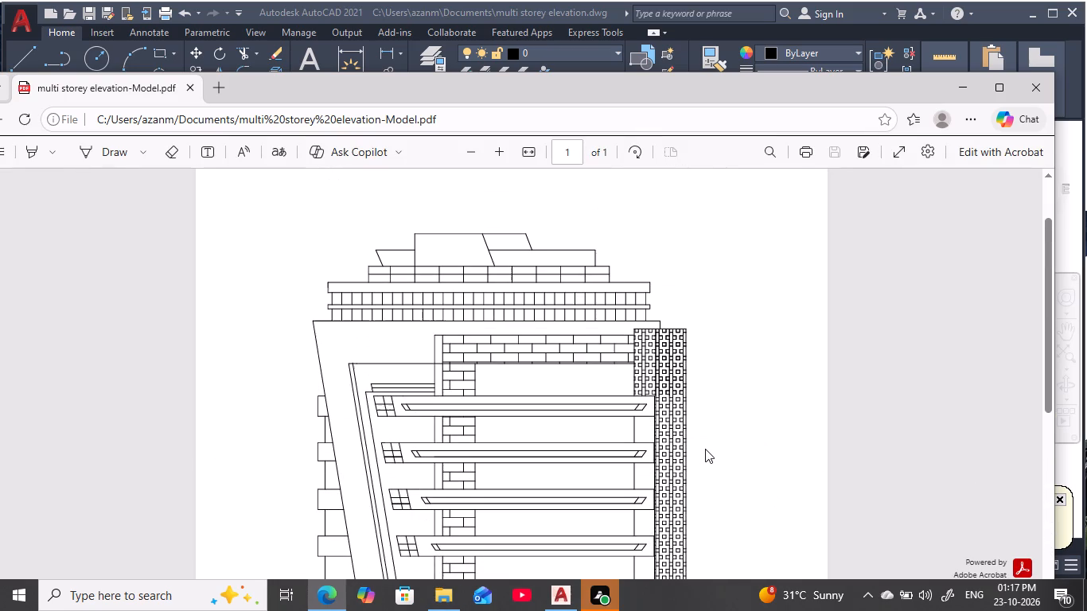
scroll(705, 449, "down", 8)
left_click(1032, 88)
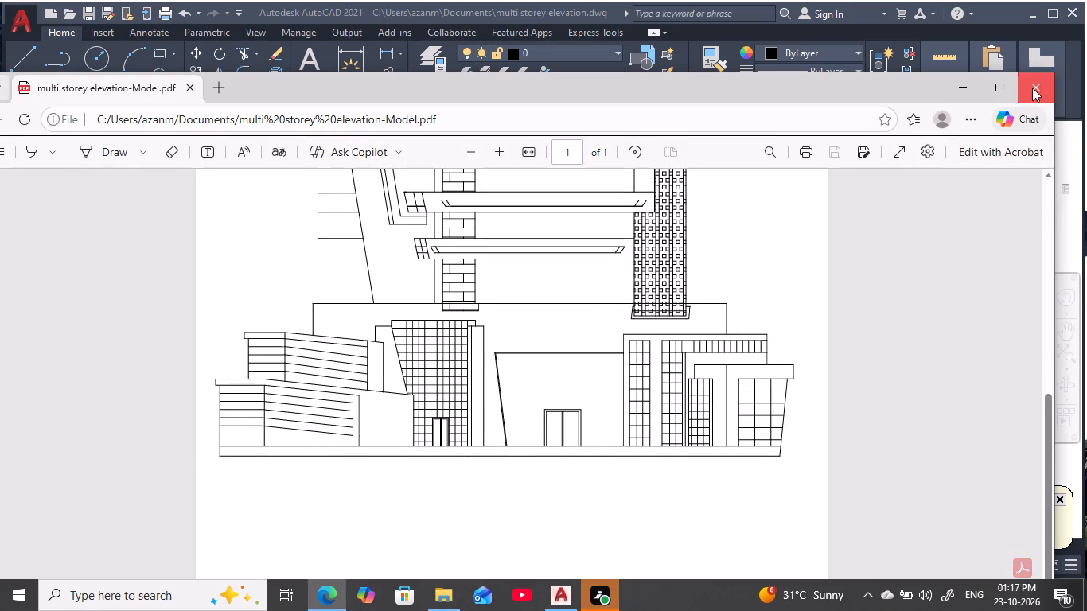
Minimize the AutoCAD window.
left_click(1037, 15)
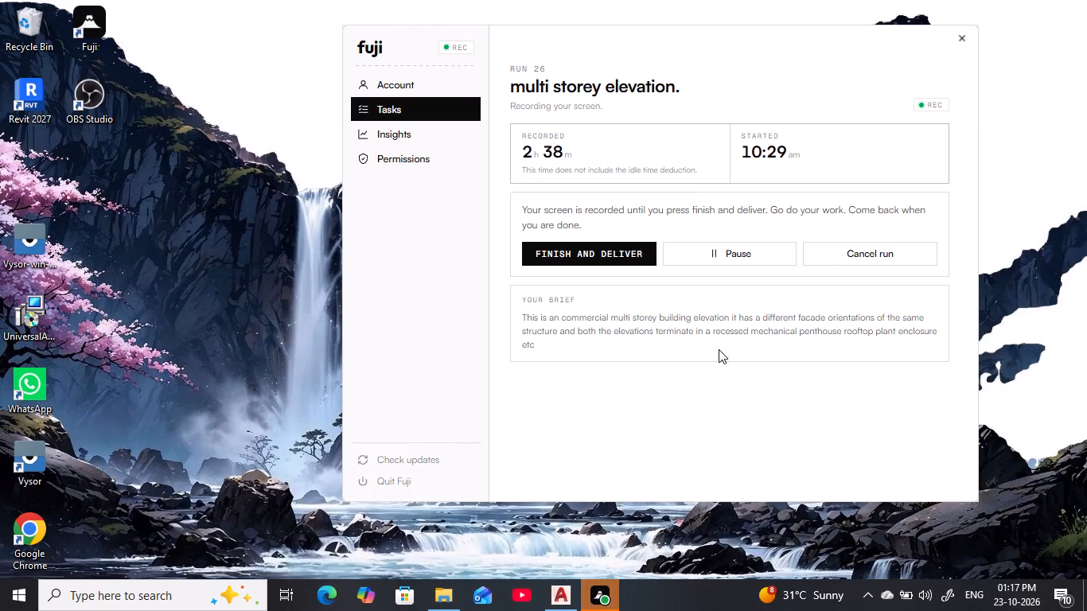